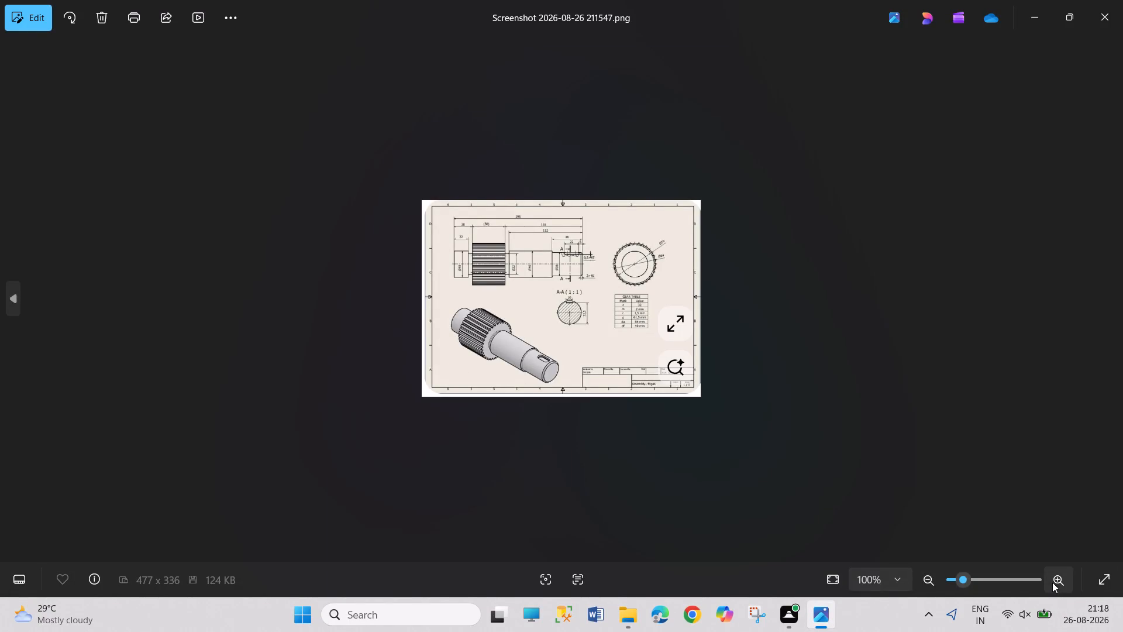
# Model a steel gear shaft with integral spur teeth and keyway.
# Enlarge the gear shaft reference drawing and examine its dimensions, section view and gear table.
pyautogui.tripleClick(1055, 582)
pyautogui.tripleClick(1055, 582)
pyautogui.tripleClick(1055, 582)
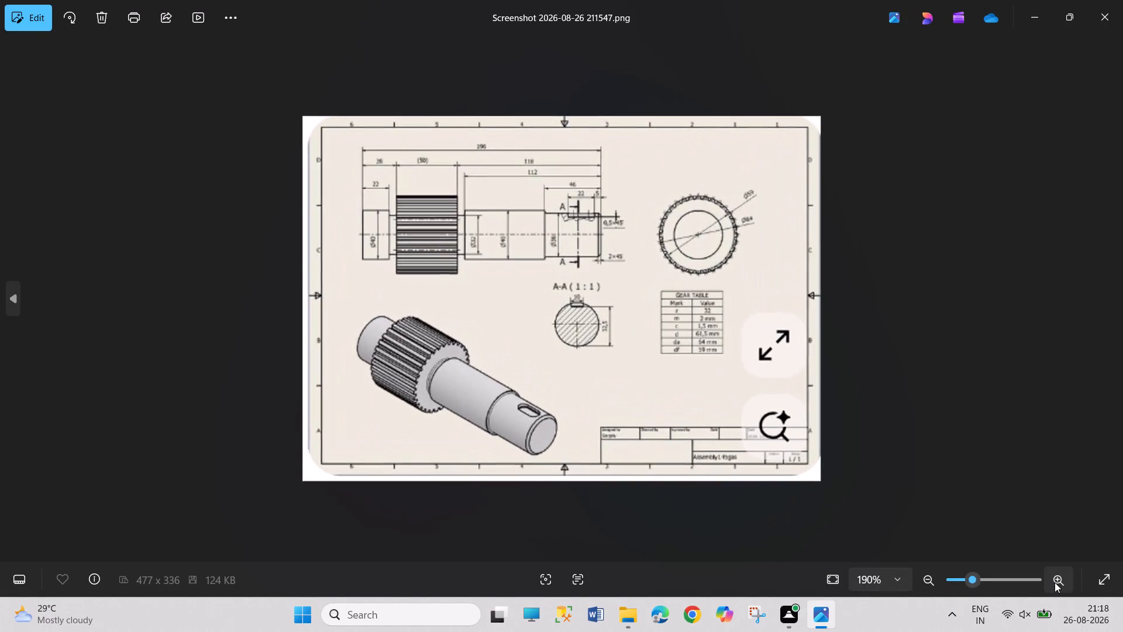
pyautogui.tripleClick(1055, 582)
pyautogui.click(1055, 582)
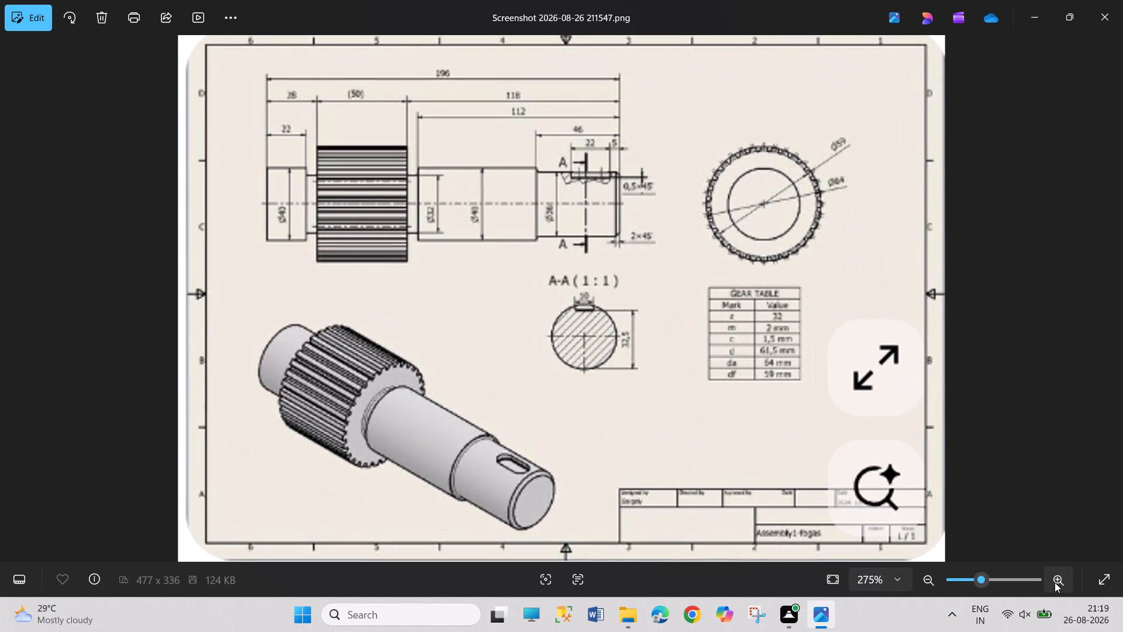
pyautogui.moveTo(1005, 418); pyautogui.dragTo(994, 420)
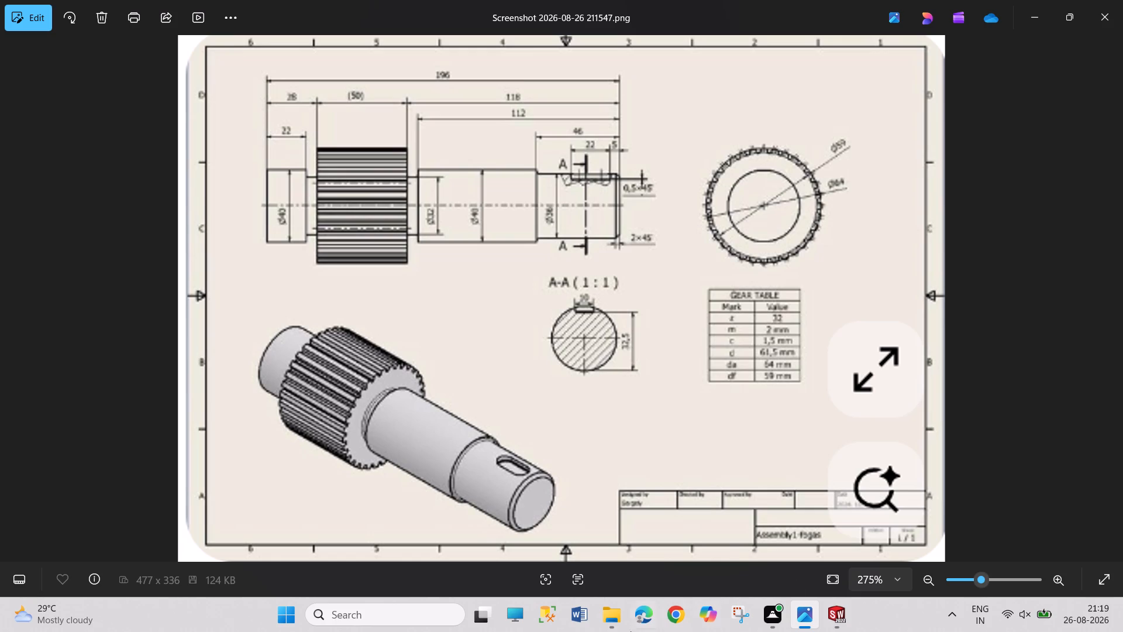
# Switch to SOLIDWORKS, dismiss the welcome window and create a new part.
pyautogui.click(837, 616)
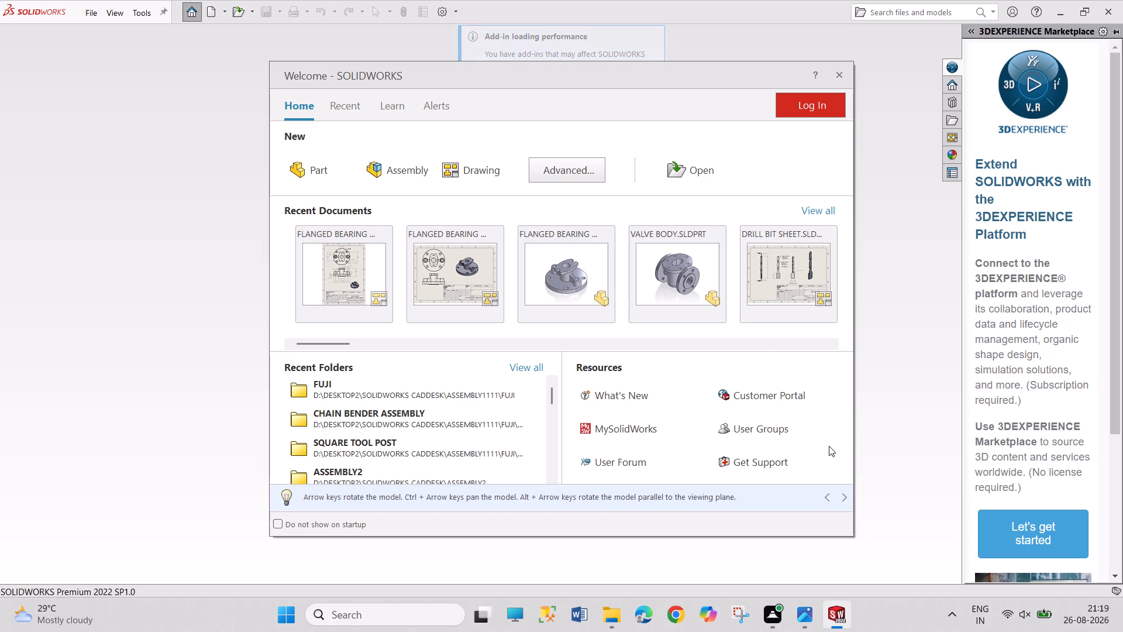
pyautogui.click(890, 386)
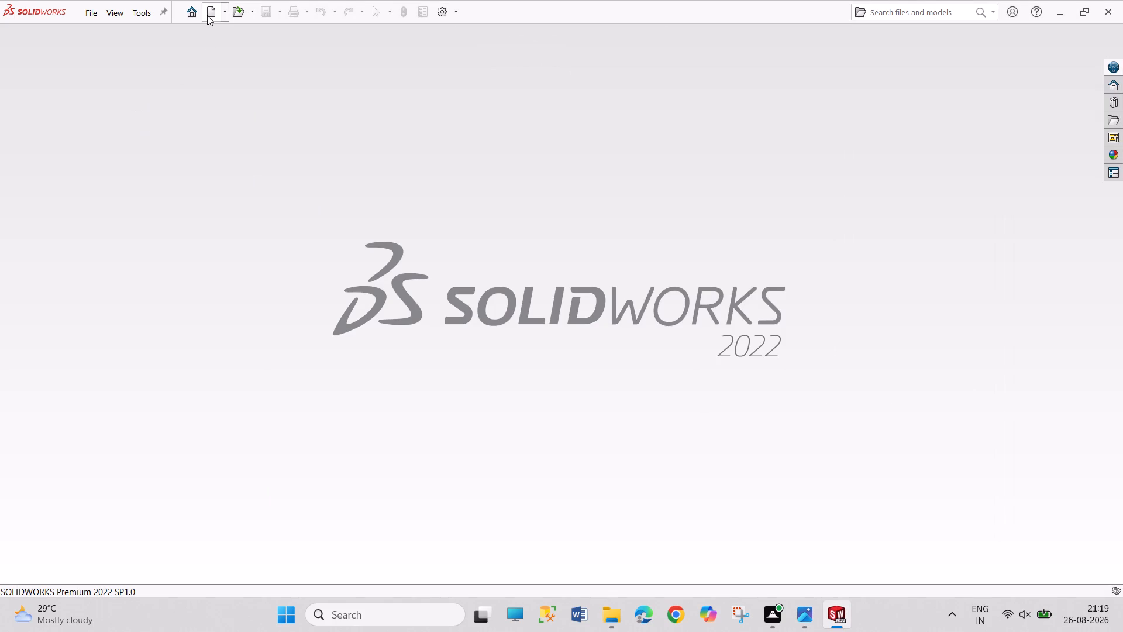
pyautogui.click(210, 15)
pyautogui.click(483, 462)
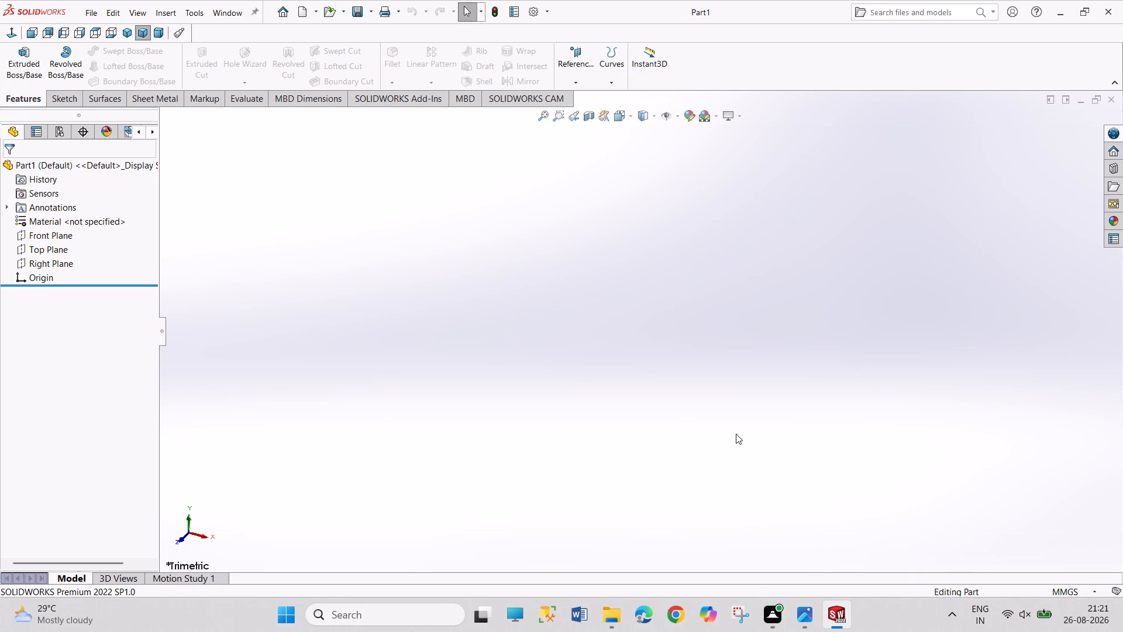
# Start a sketch on the Front Plane.
pyautogui.click(37, 238)
pyautogui.click(45, 220)
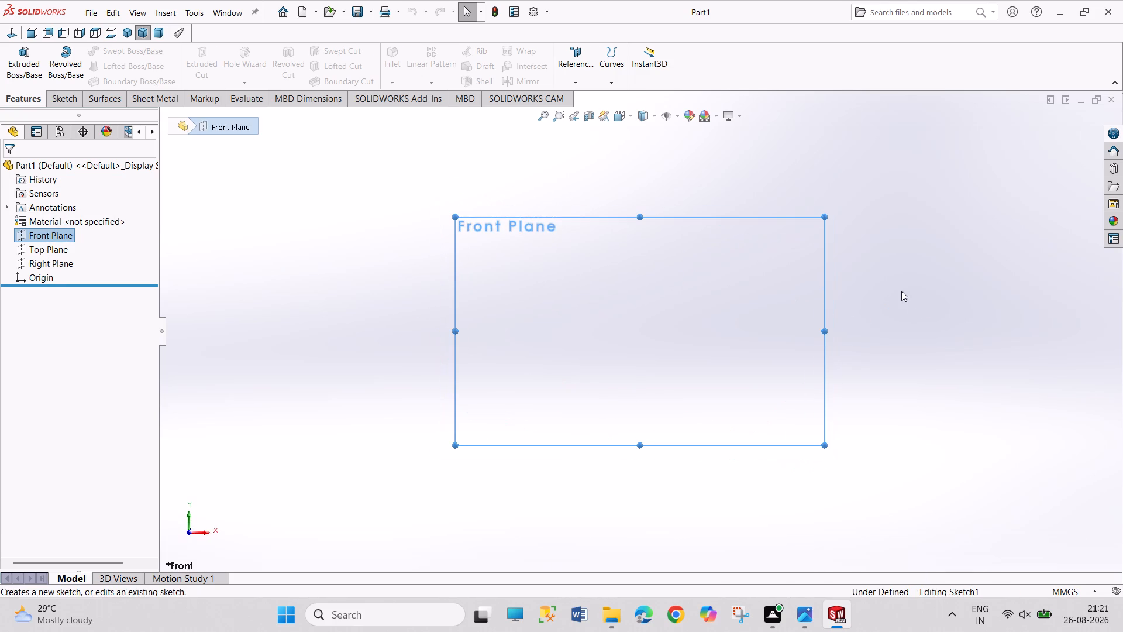
pyautogui.moveTo(883, 198); pyautogui.dragTo(951, 284)
pyautogui.moveTo(895, 205); pyautogui.dragTo(955, 285)
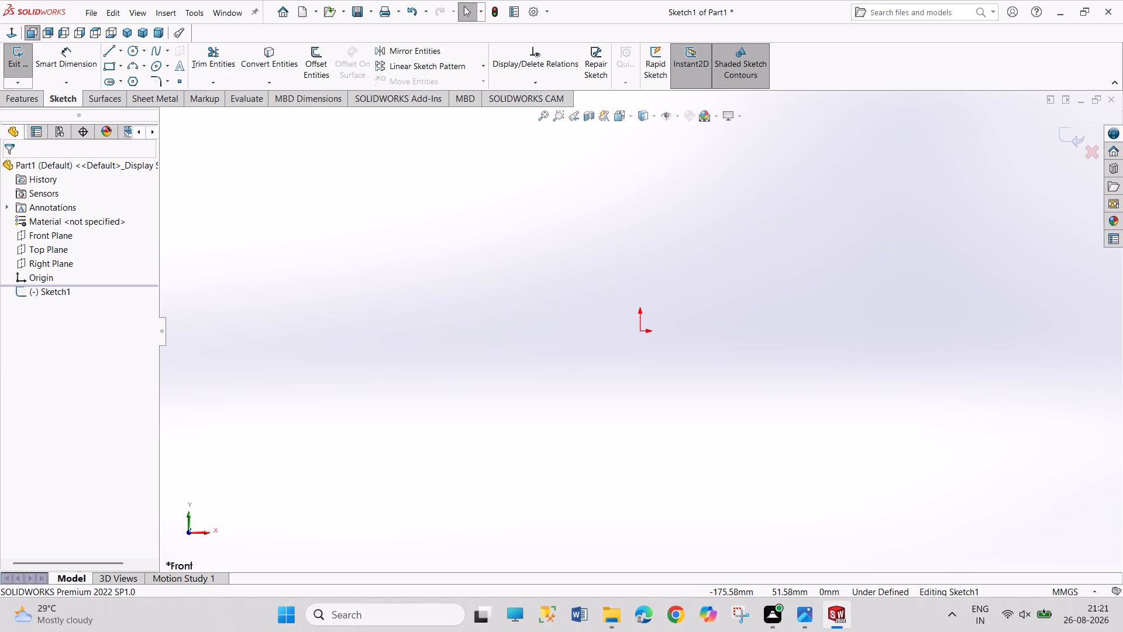
# Sketch connected lines from the origin: end journal about 27 mm long and 30 mm high, groove, gear section about 49 mm long, second groove and rise.
pyautogui.click(106, 50)
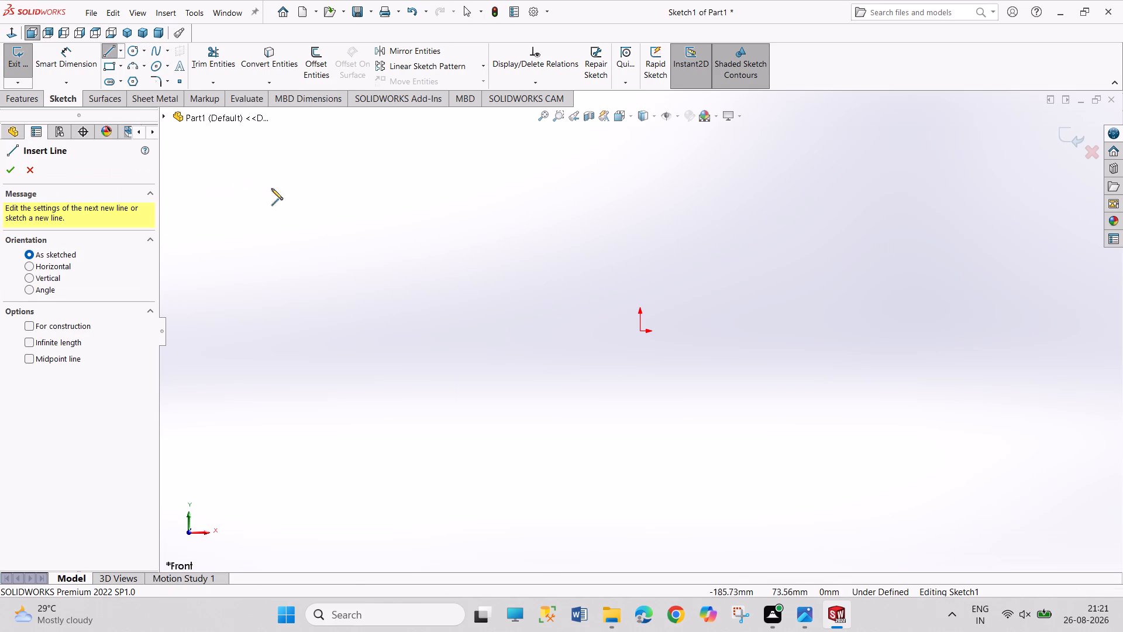
pyautogui.click(640, 330)
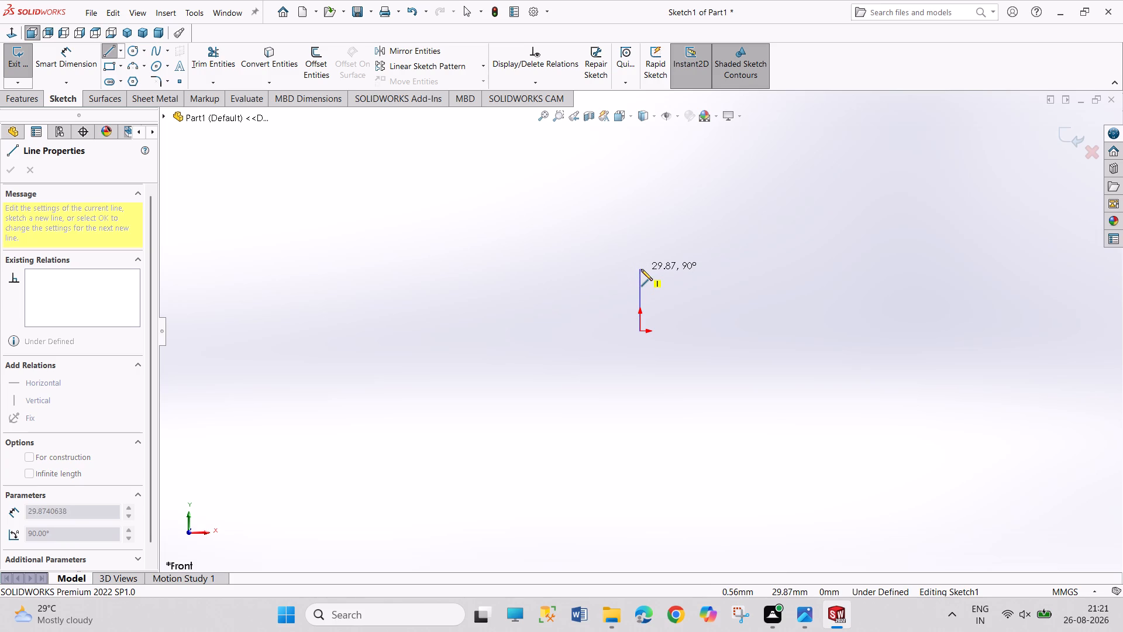
pyautogui.click(642, 269)
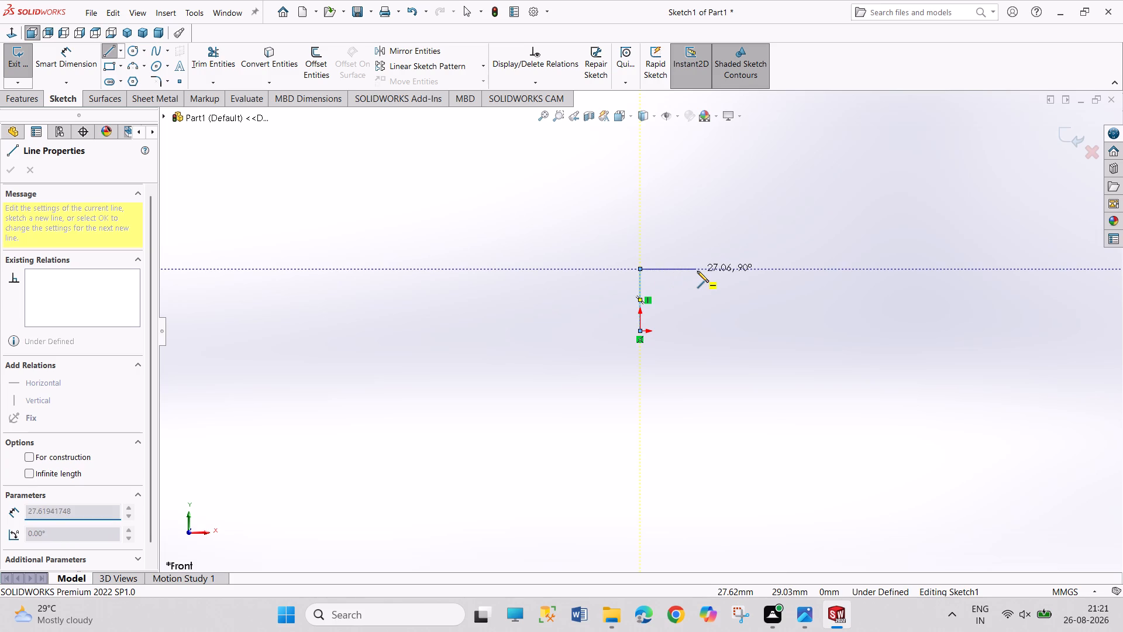
pyautogui.click(697, 271)
pyautogui.click(695, 294)
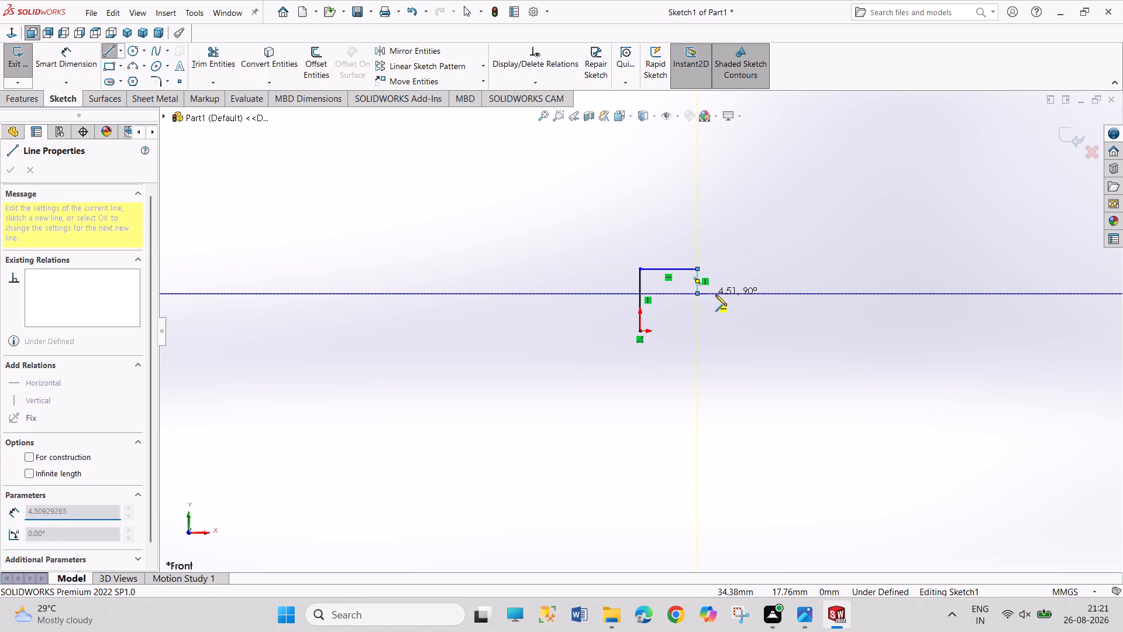
pyautogui.click(730, 294)
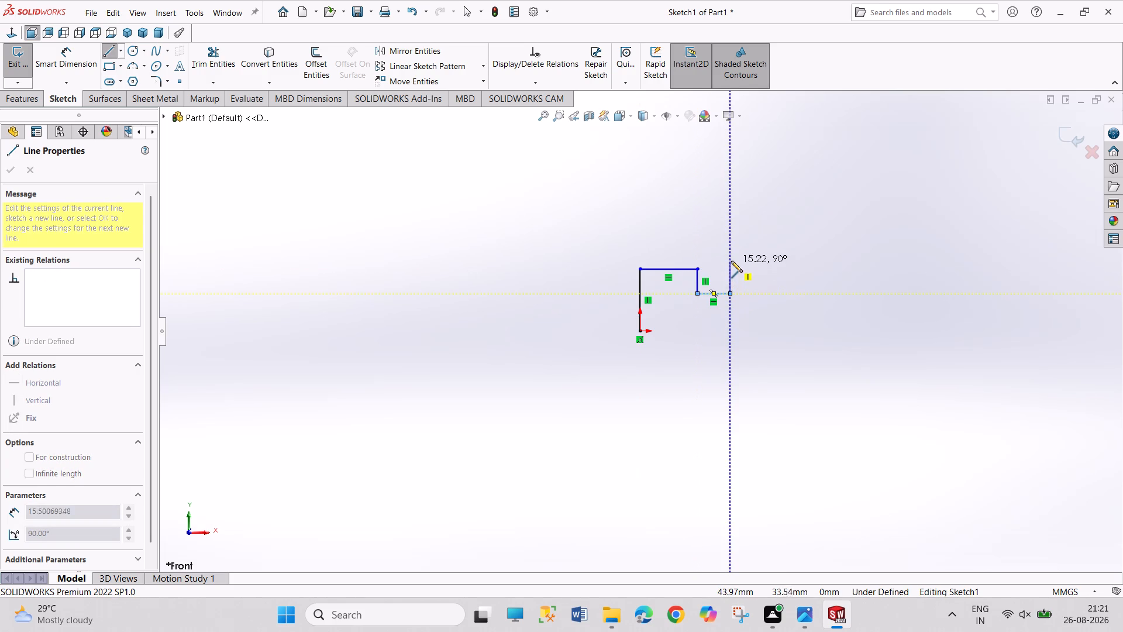
pyautogui.click(728, 240)
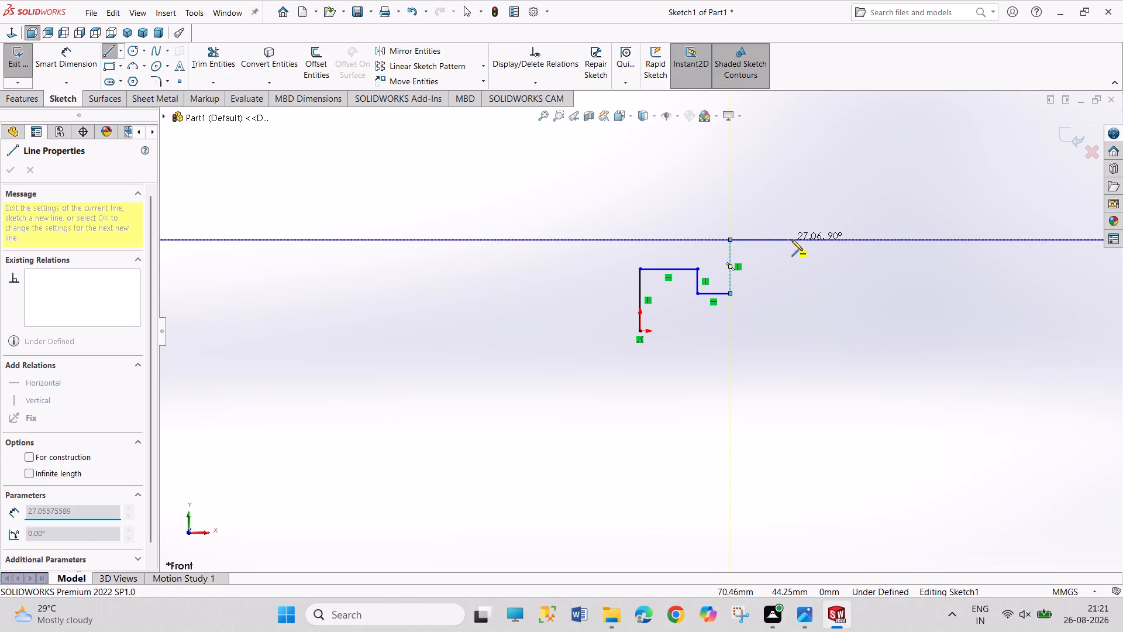
pyautogui.click(832, 240)
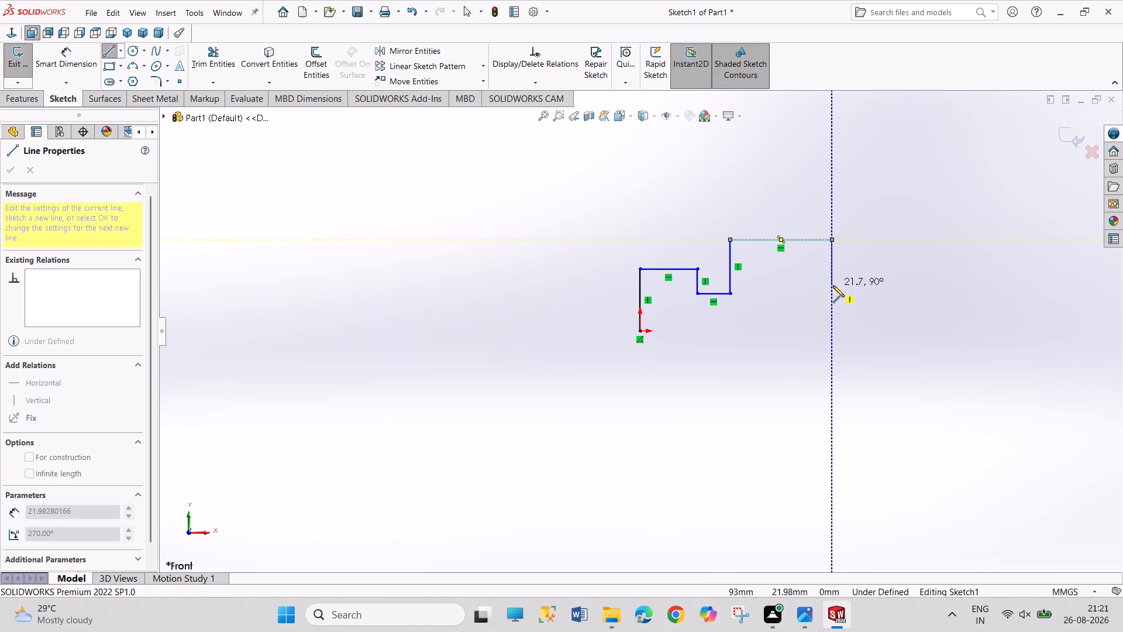
pyautogui.click(832, 293)
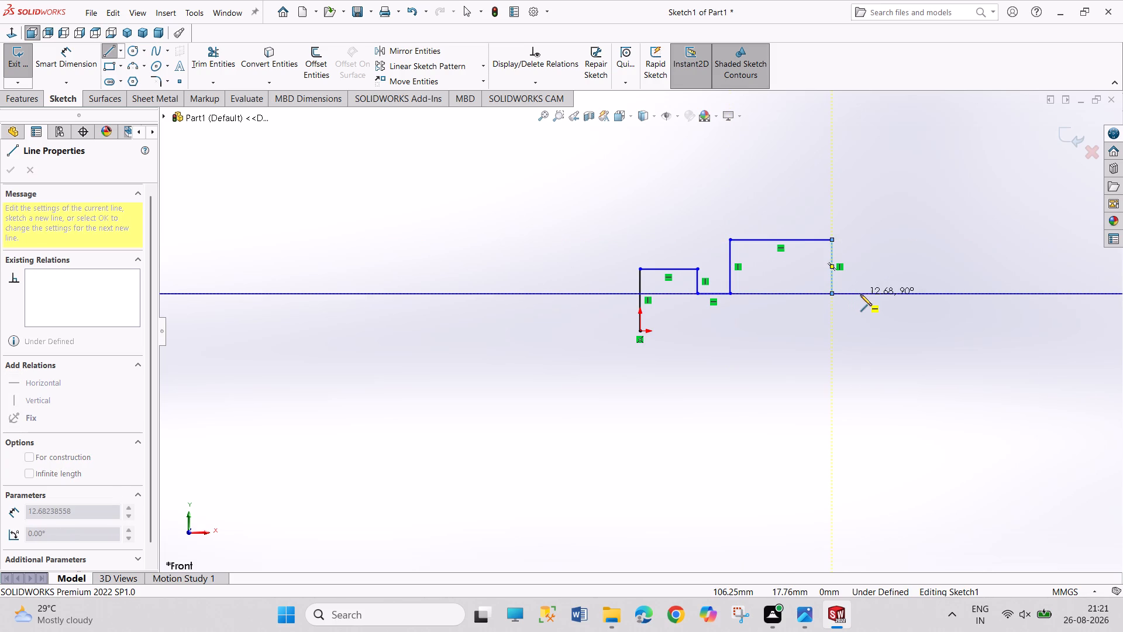
pyautogui.click(860, 294)
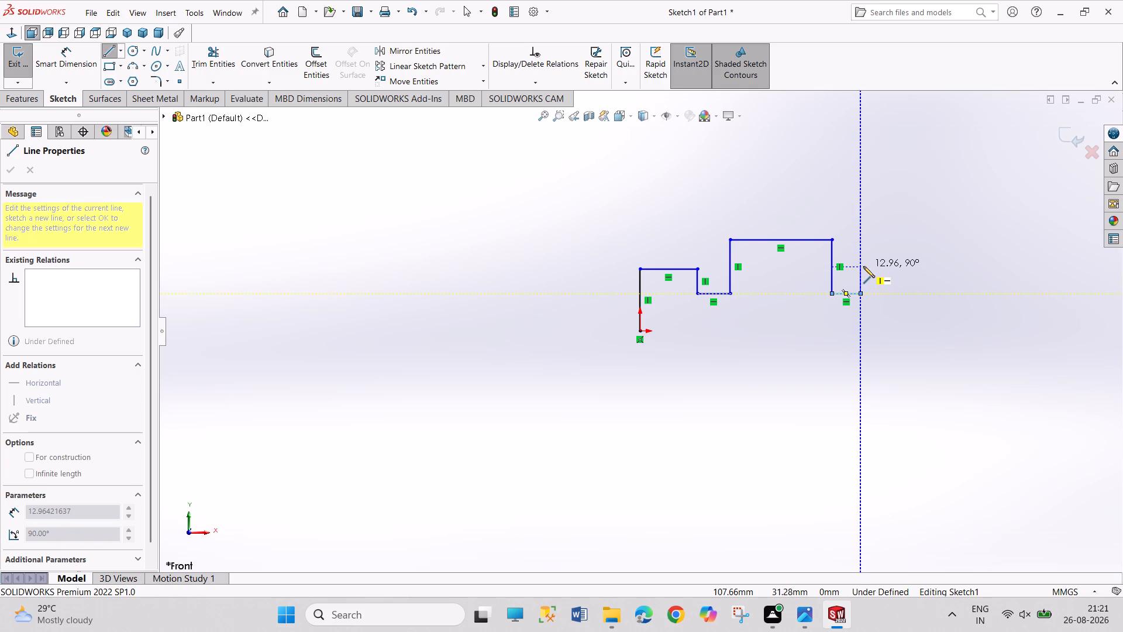
pyautogui.click(863, 266)
# Continue the profile with a line about 90 mm long, a small step down and a shorter end section, closing along the axis at the origin.
pyautogui.scroll(1, 982, 271)
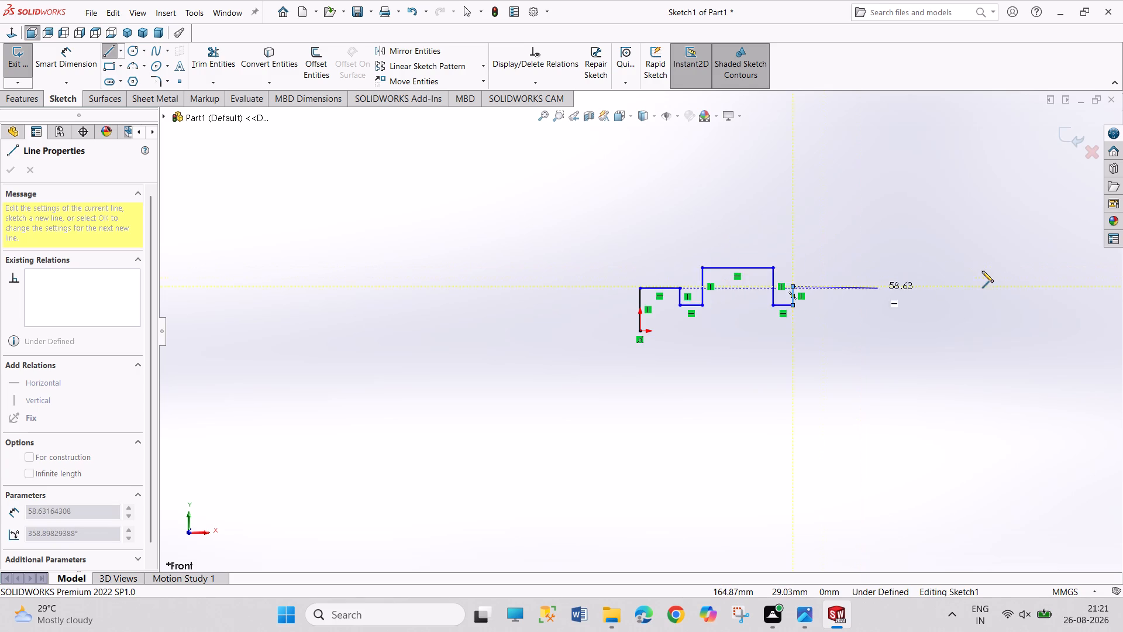
pyautogui.scroll(2, 982, 271)
pyautogui.scroll(-1, 972, 287)
pyautogui.scroll(-2, 838, 369)
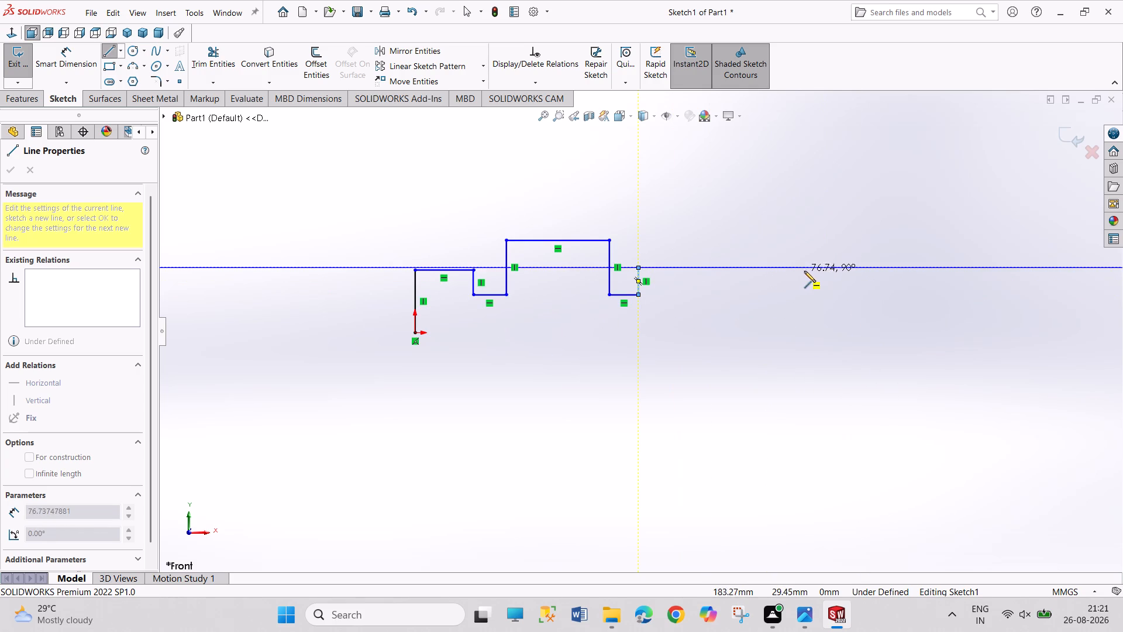
pyautogui.click(828, 266)
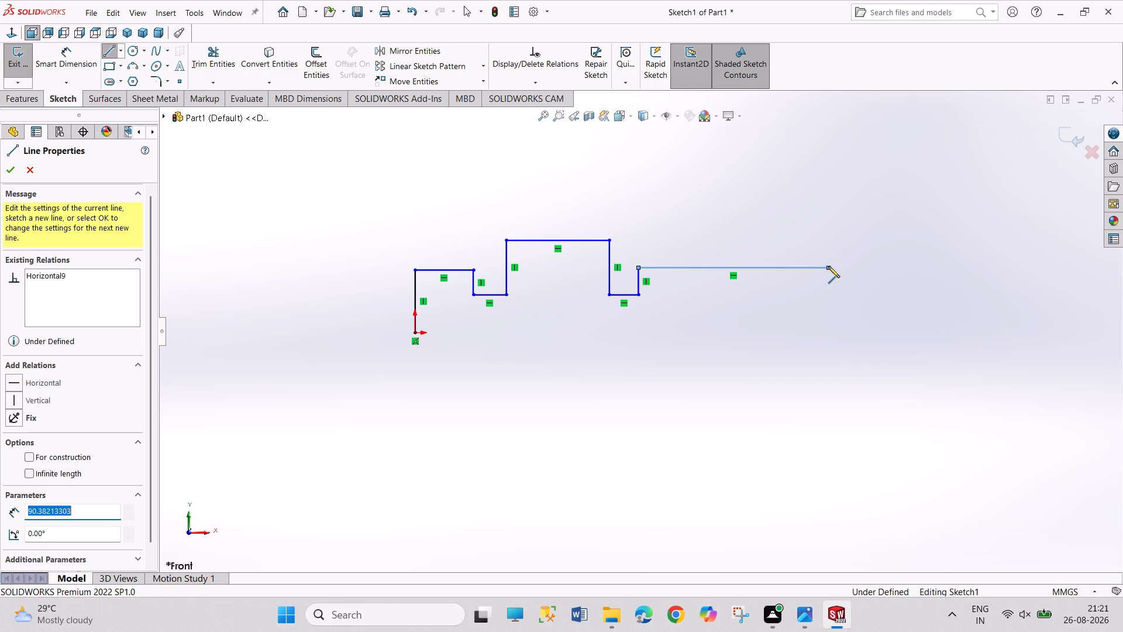
pyautogui.click(828, 277)
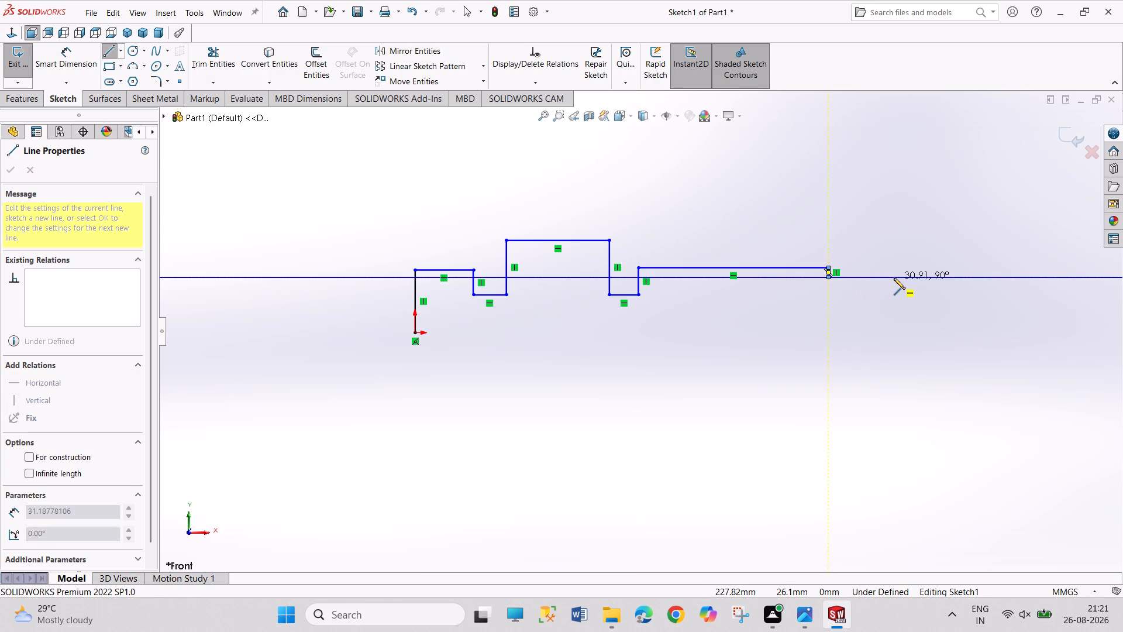
pyautogui.click(912, 278)
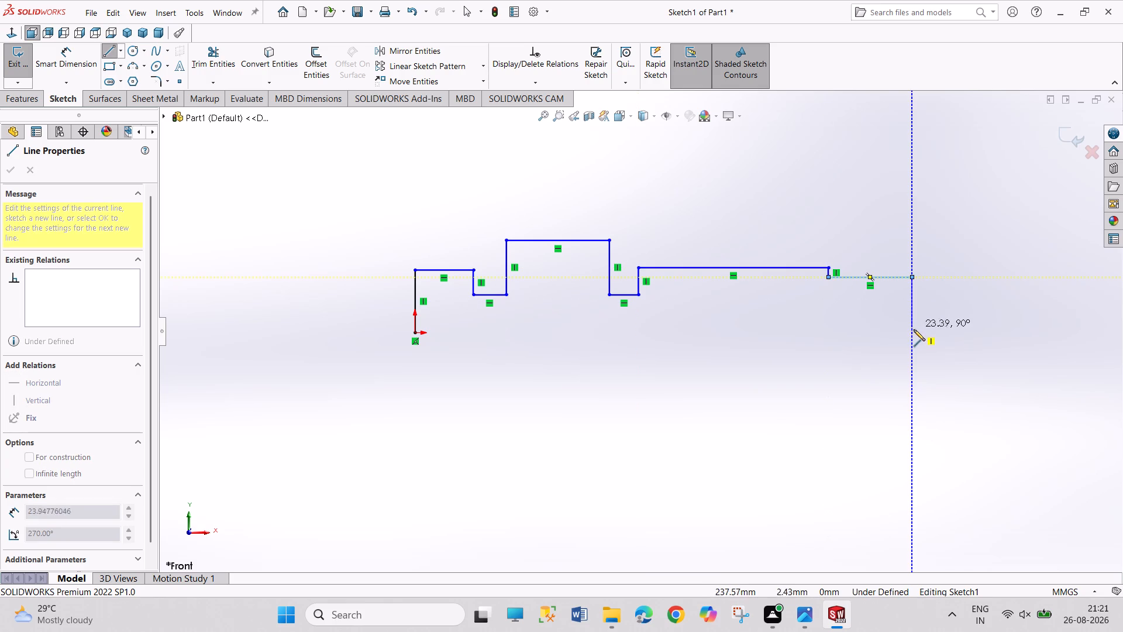
pyautogui.click(914, 333)
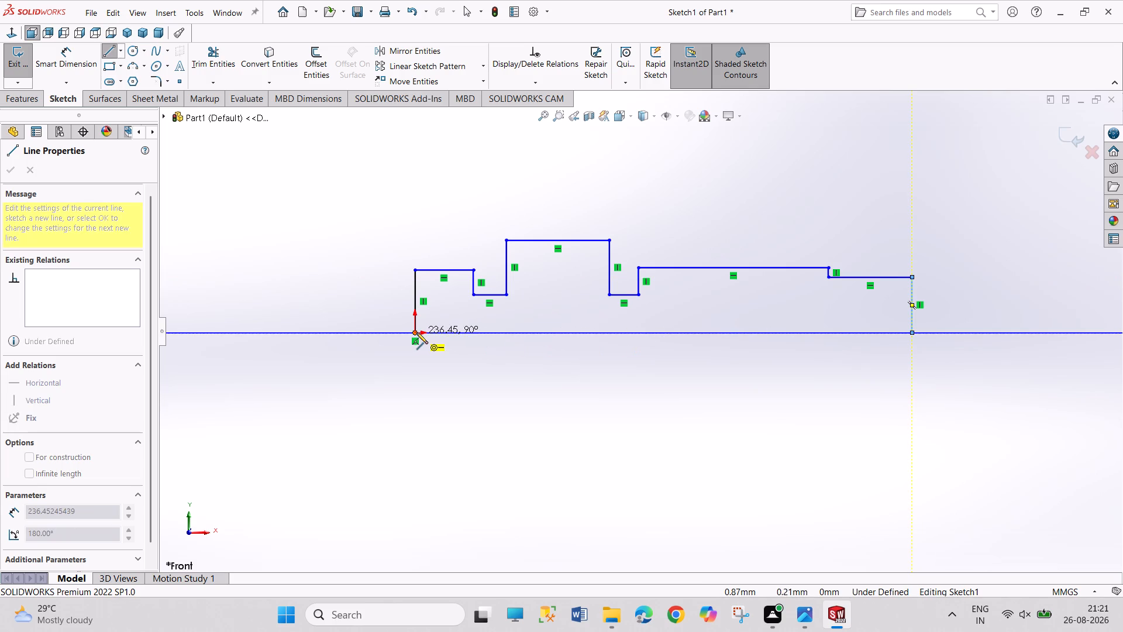
pyautogui.click(416, 331)
pyautogui.rightClick(552, 407)
pyautogui.click(582, 417)
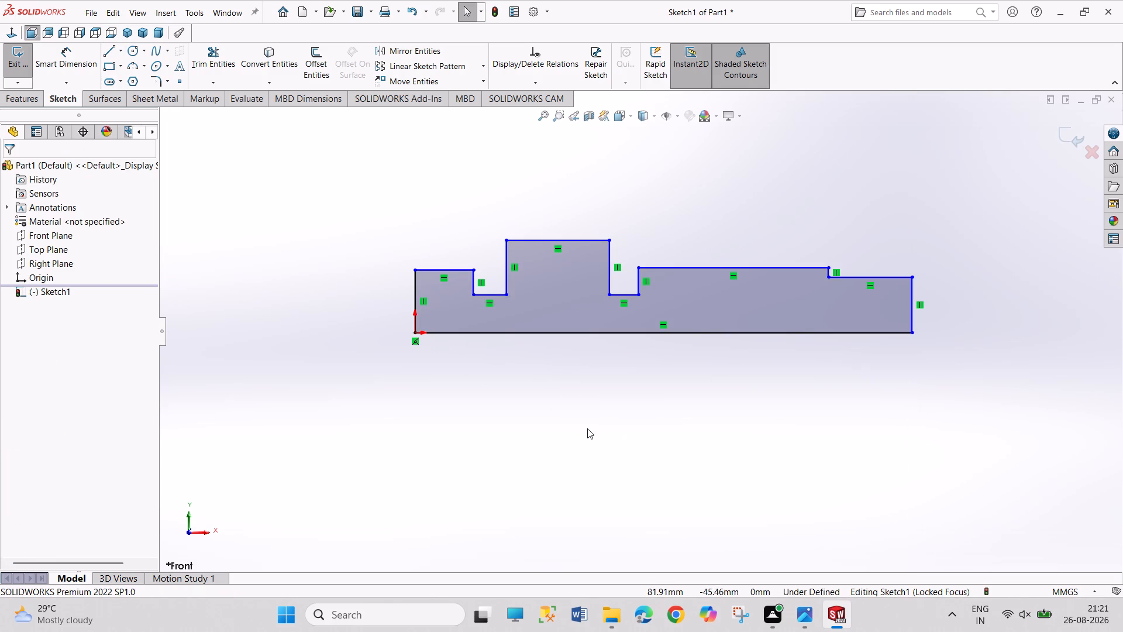
# Dimension the profile's bottom axis line with an overall length of 196 mm.
pyautogui.moveTo(571, 441); pyautogui.dragTo(569, 429, button='right')
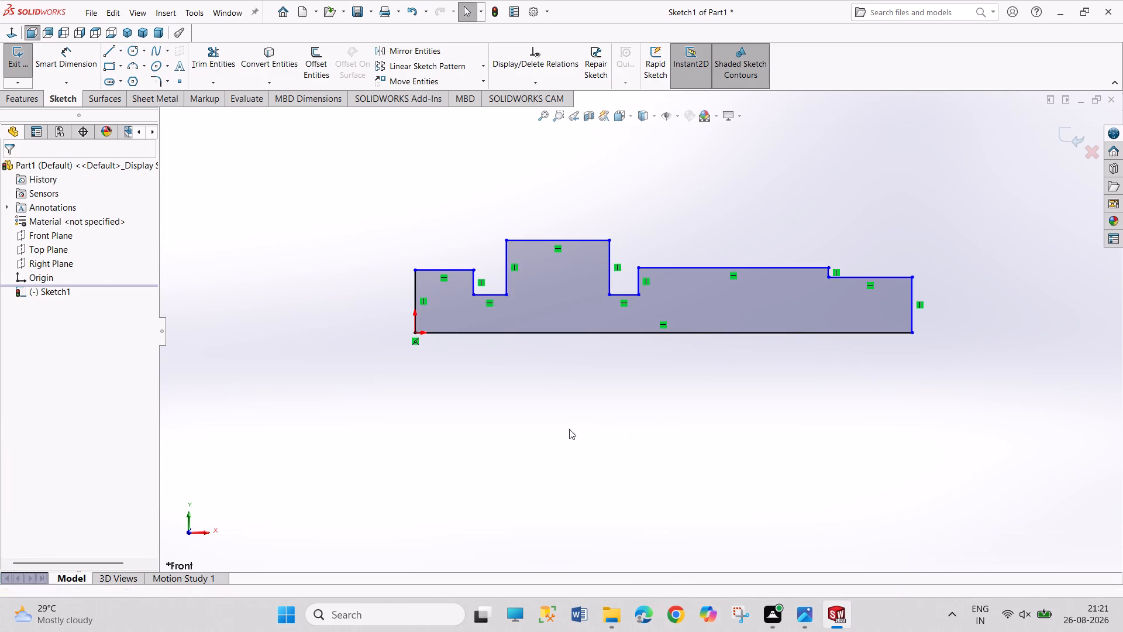
pyautogui.moveTo(569, 429); pyautogui.dragTo(554, 335, button='right')
pyautogui.click(543, 334)
pyautogui.click(545, 379)
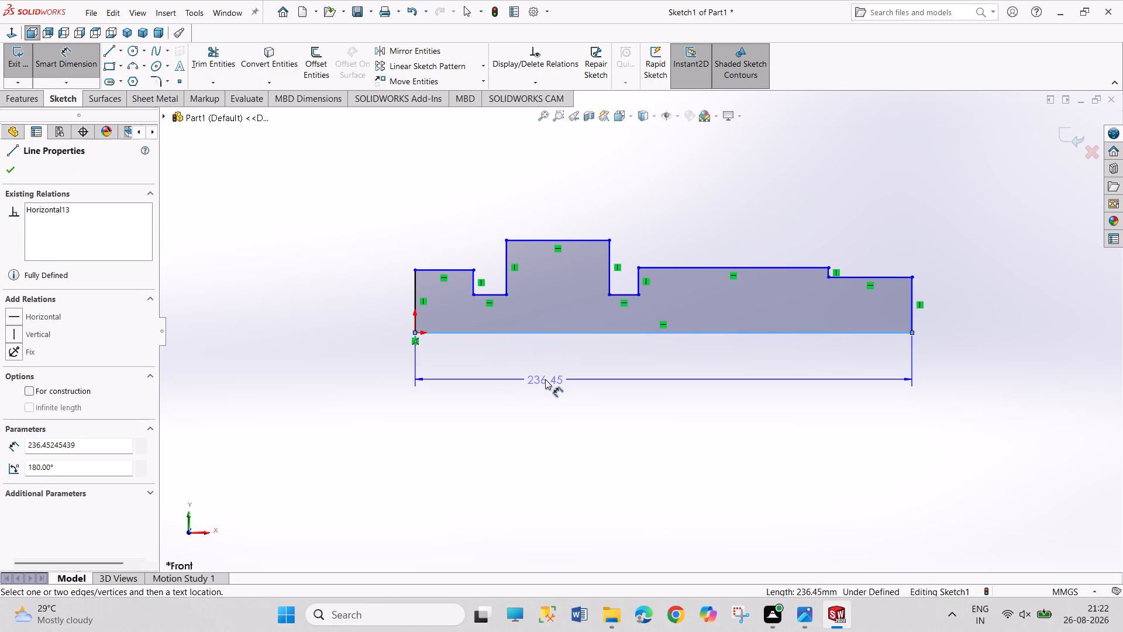
pyautogui.write('196')
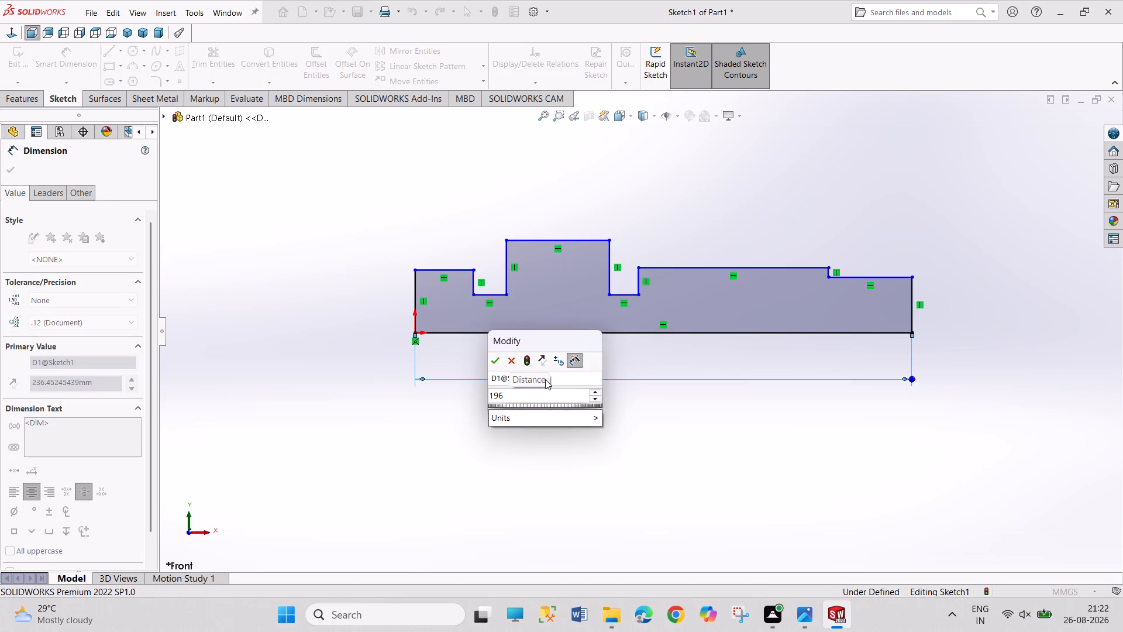
pyautogui.press('Return')
pyautogui.rightClick(607, 426)
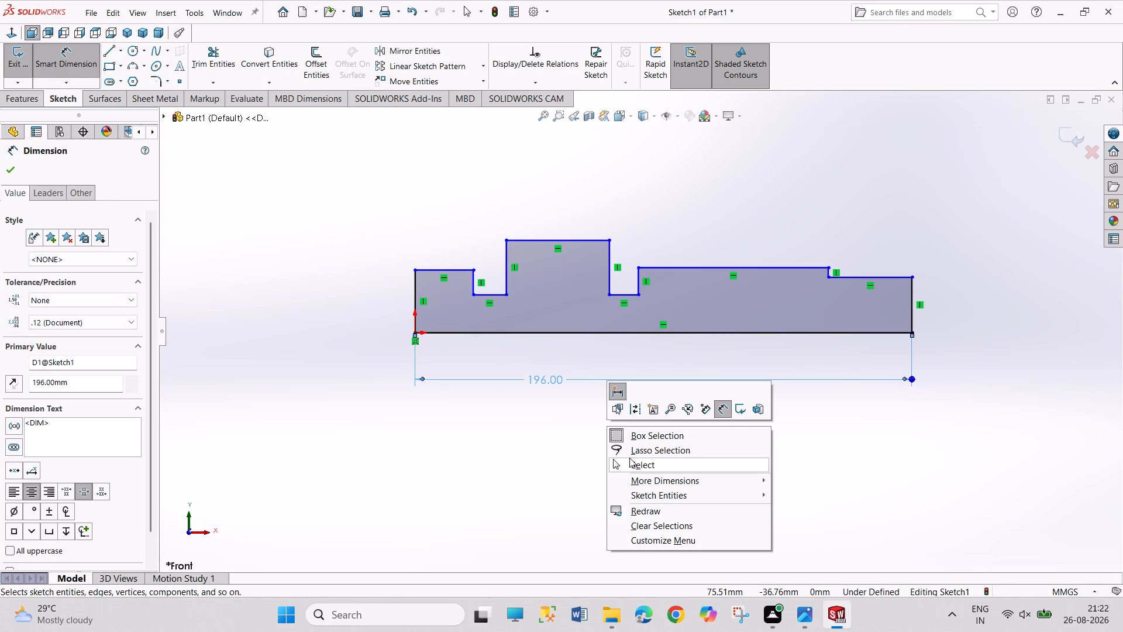
pyautogui.click(629, 461)
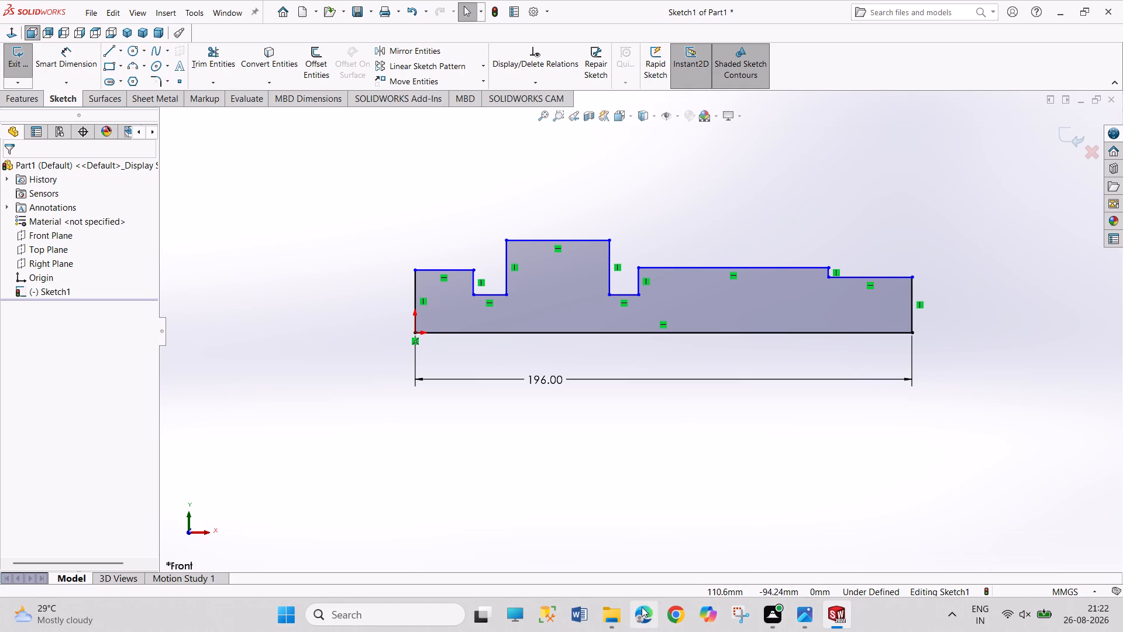
# Check the reference drawing, and dimension the end journal at the origin 22 mm long and 20 mm high.
pyautogui.click(810, 560)
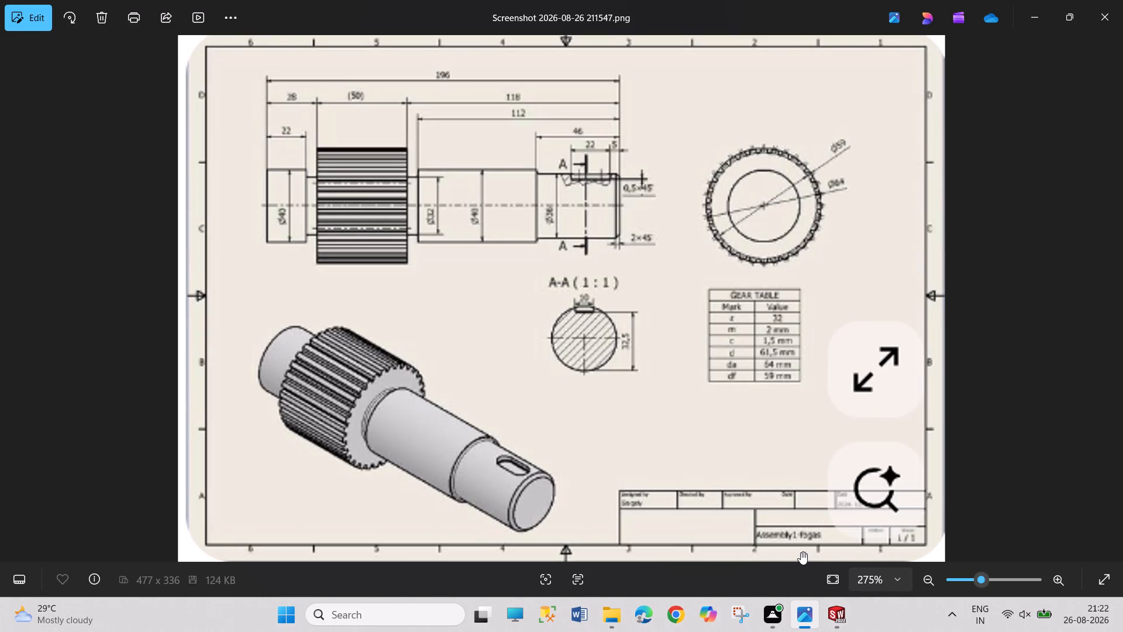
pyautogui.click(828, 612)
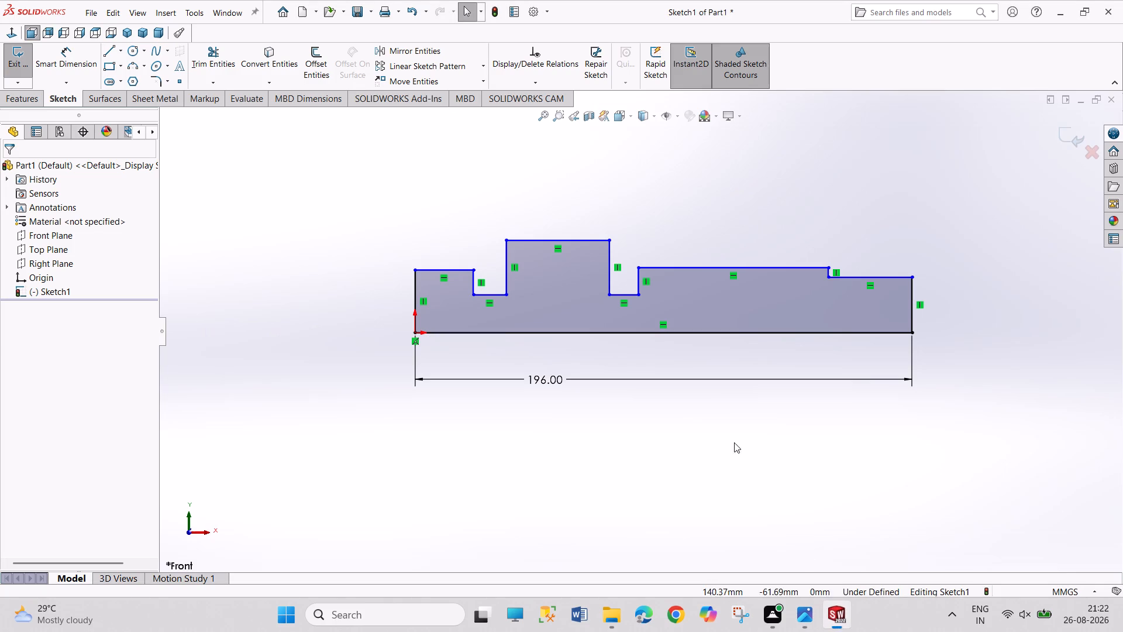
pyautogui.moveTo(509, 485); pyautogui.dragTo(501, 349, button='right')
pyautogui.click(453, 269)
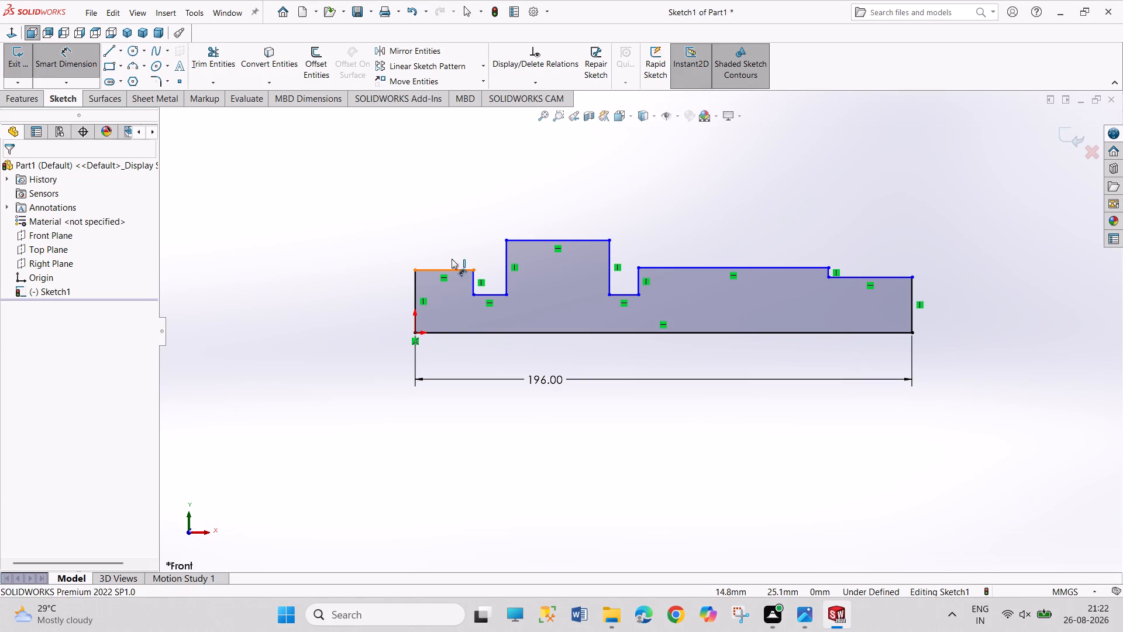
pyautogui.click(449, 238)
pyautogui.write('22')
pyautogui.press('Return')
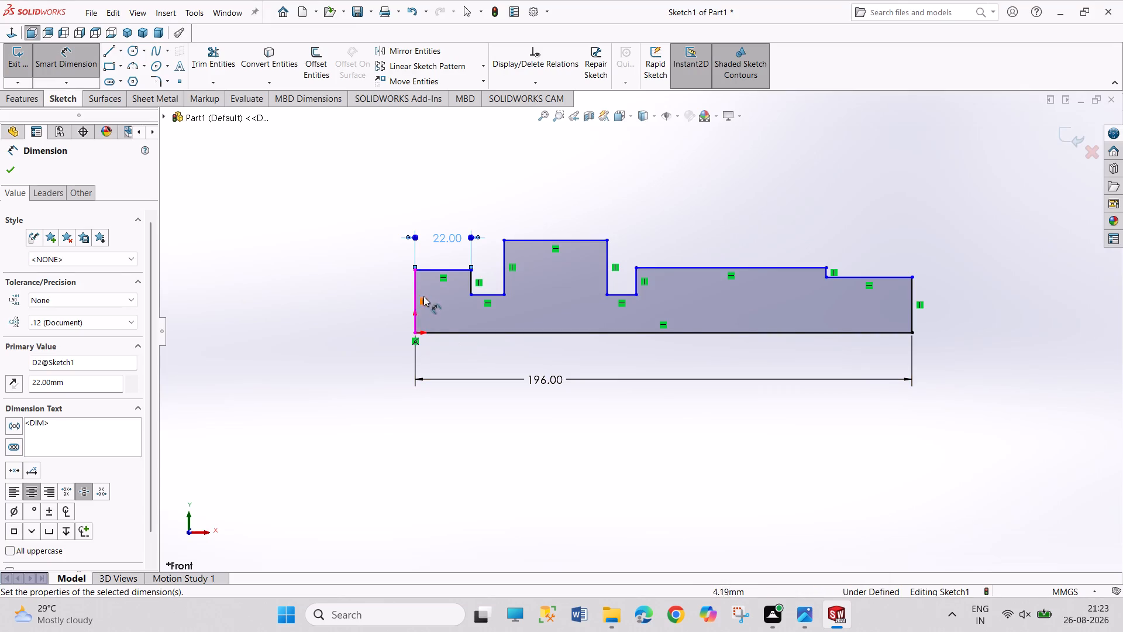
pyautogui.moveTo(416, 290); pyautogui.dragTo(408, 288)
pyautogui.click(351, 288)
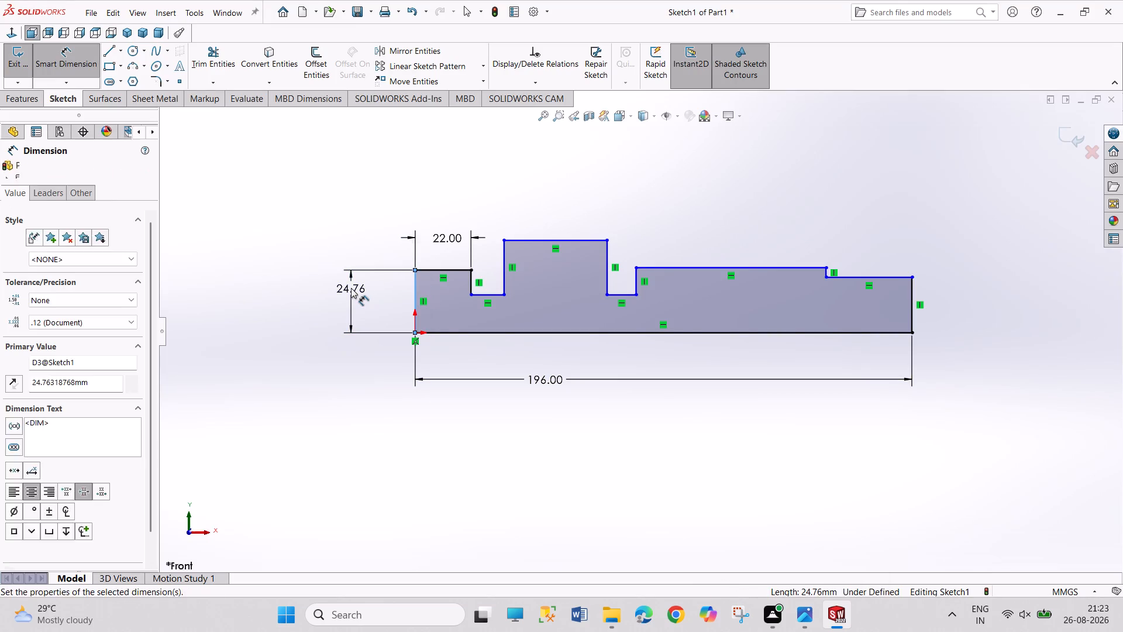
pyautogui.write('20')
pyautogui.press('Return')
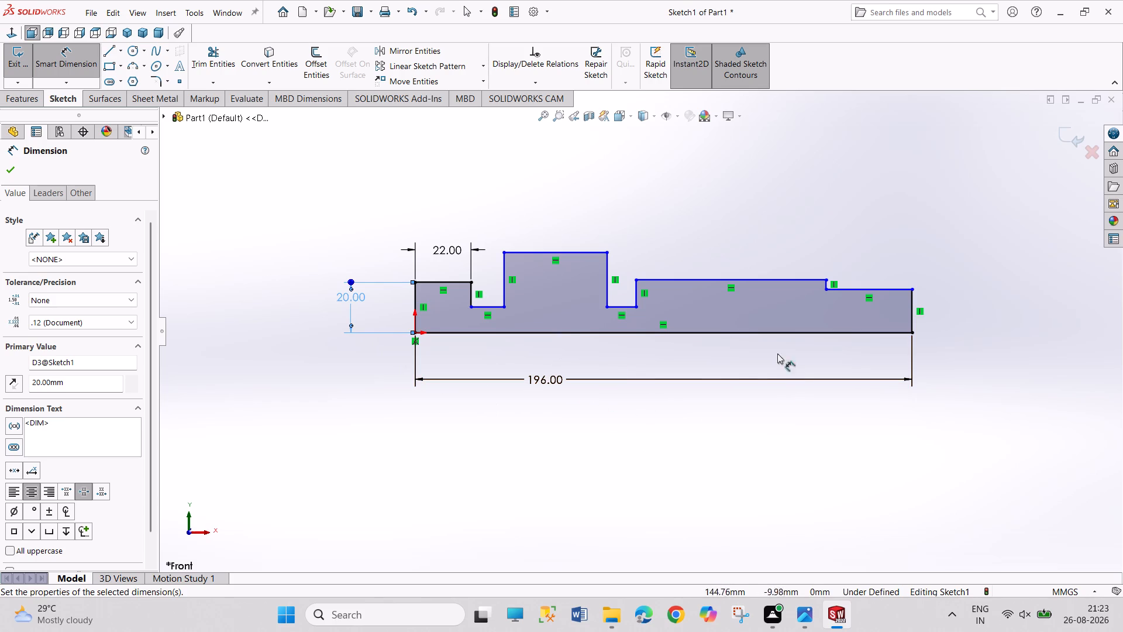
# Dimension the bottom line of the groove beside the origin journal 16 mm above the axis line.
pyautogui.click(489, 307)
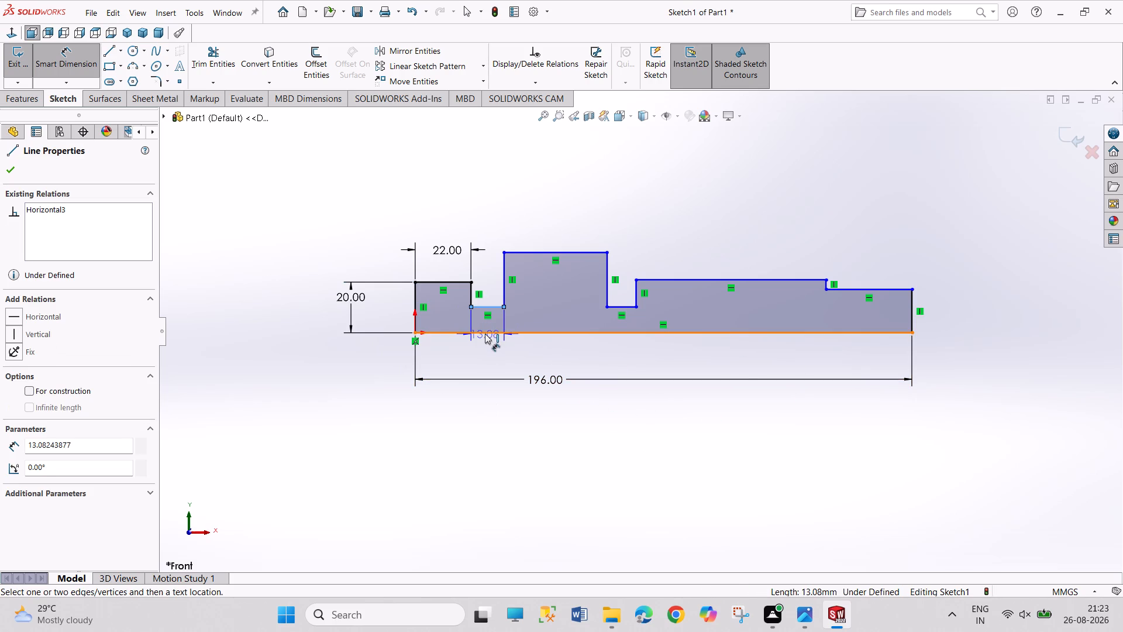
pyautogui.click(485, 334)
pyautogui.click(447, 320)
pyautogui.write('16')
pyautogui.press('Return')
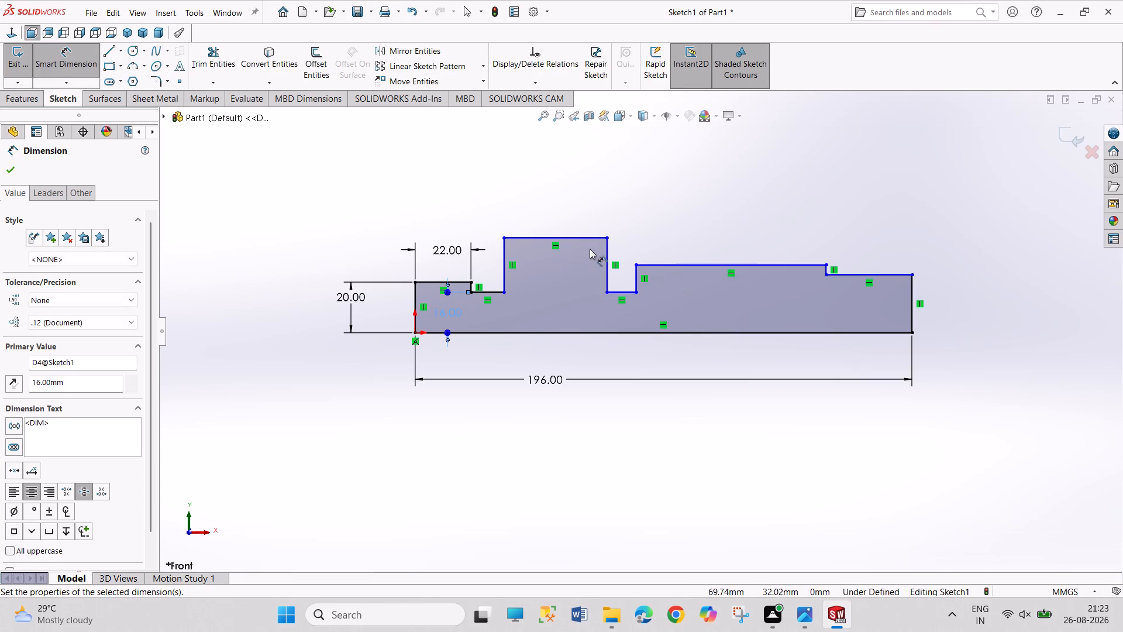
# Dimension the long section after the second groove 20 mm high from the axis line.
pyautogui.click(709, 265)
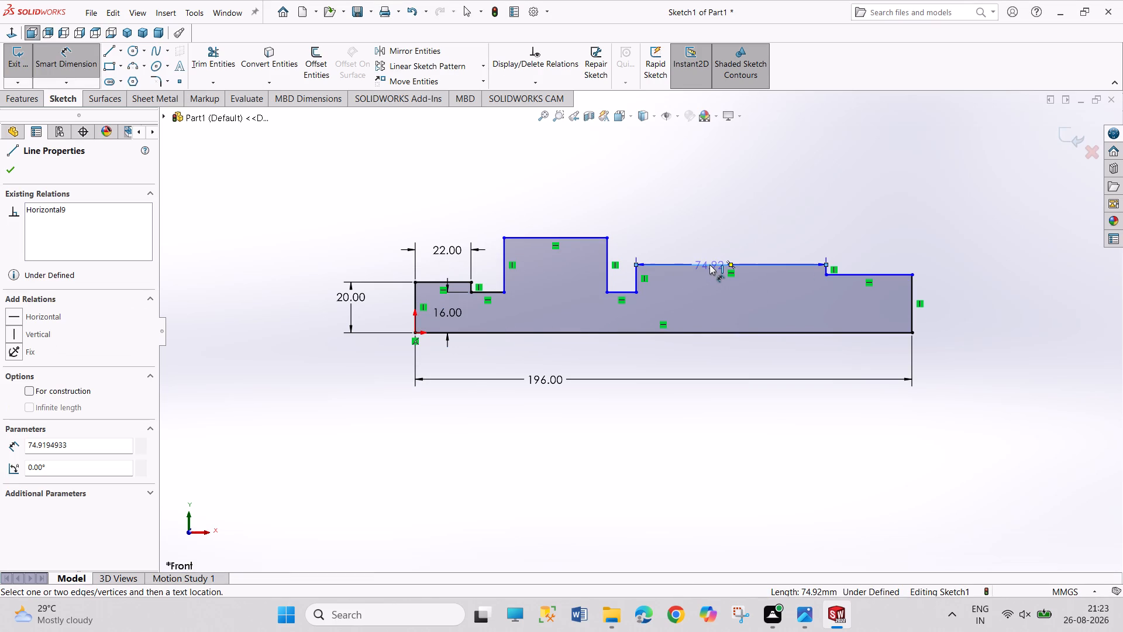
pyautogui.click(712, 335)
pyautogui.click(701, 308)
pyautogui.write('020')
pyautogui.press('Return')
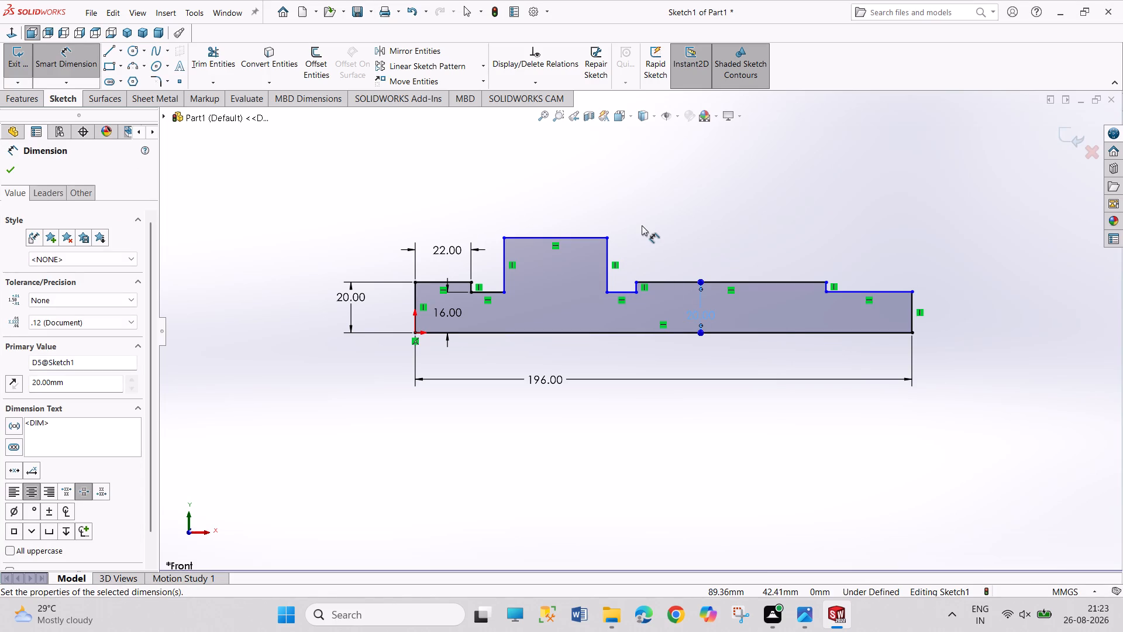
# Dimension the stepped-down end section at the far end 18 mm high from the axis line.
pyautogui.click(880, 290)
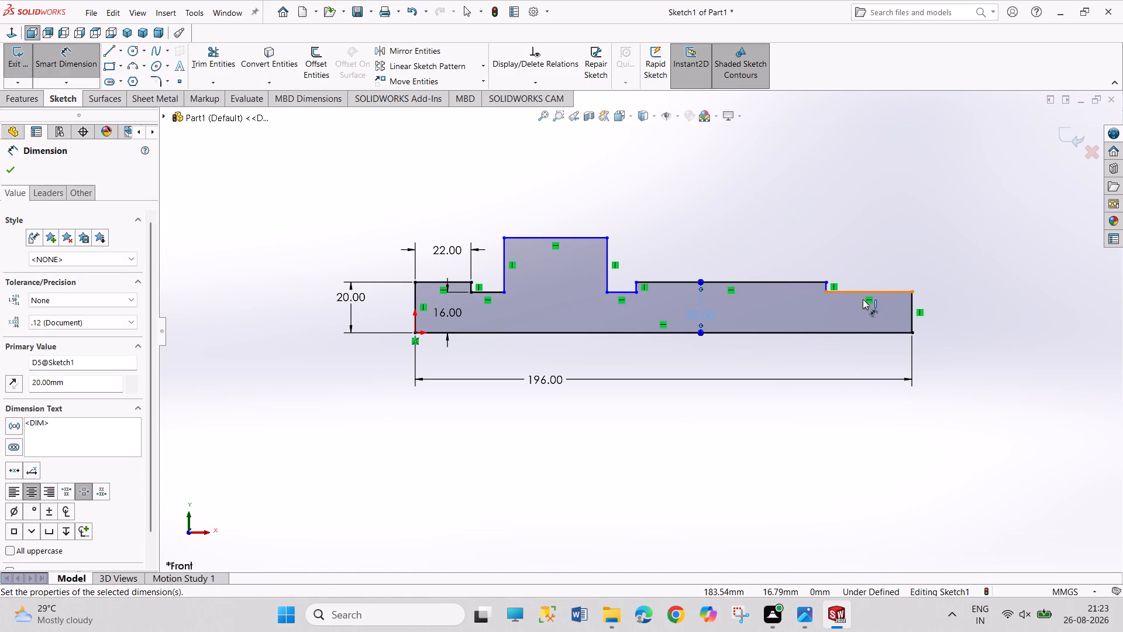
pyautogui.click(850, 332)
pyautogui.click(842, 317)
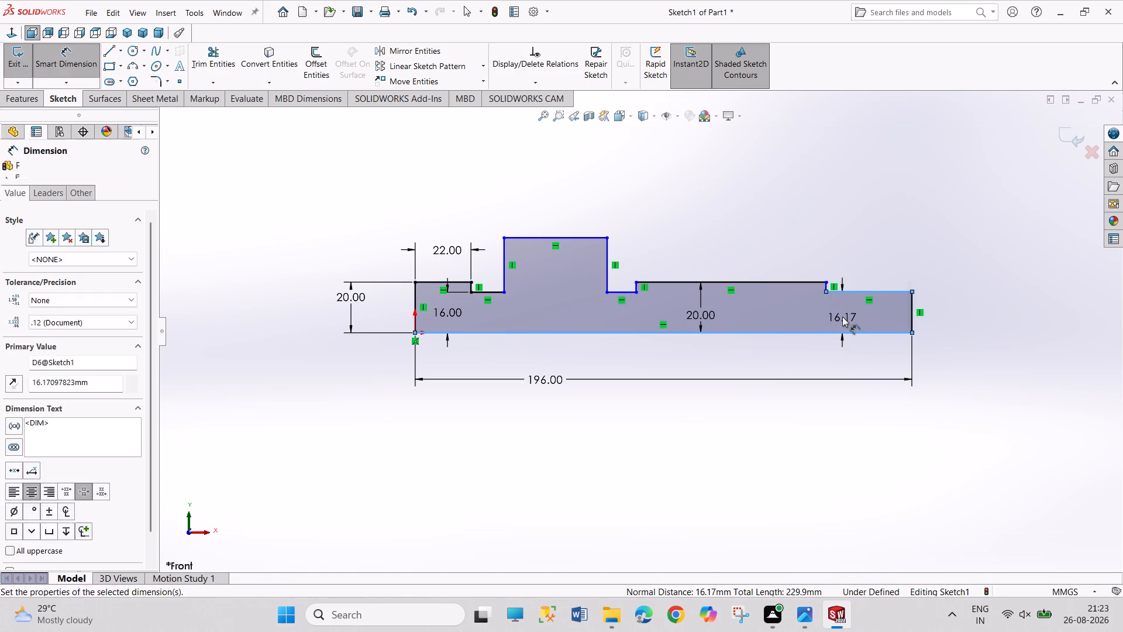
pyautogui.write('18')
pyautogui.press('Return')
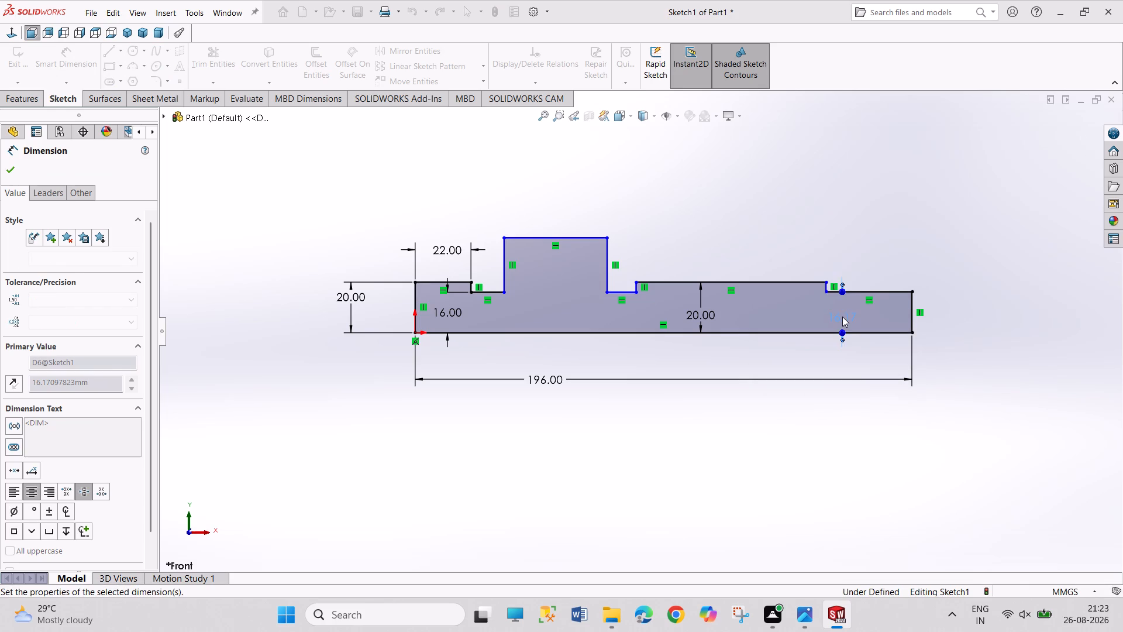
pyautogui.rightClick(884, 209)
pyautogui.click(894, 248)
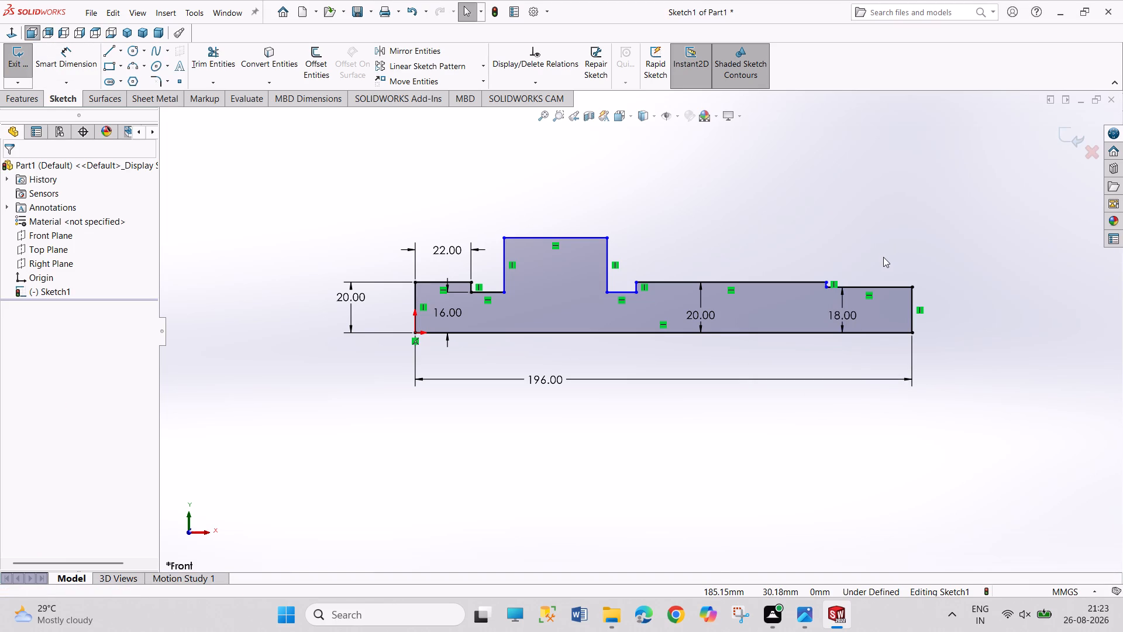
# Dimension the length of the stepped-down end section as 46 mm.
pyautogui.moveTo(886, 262); pyautogui.dragTo(879, 173, button='right')
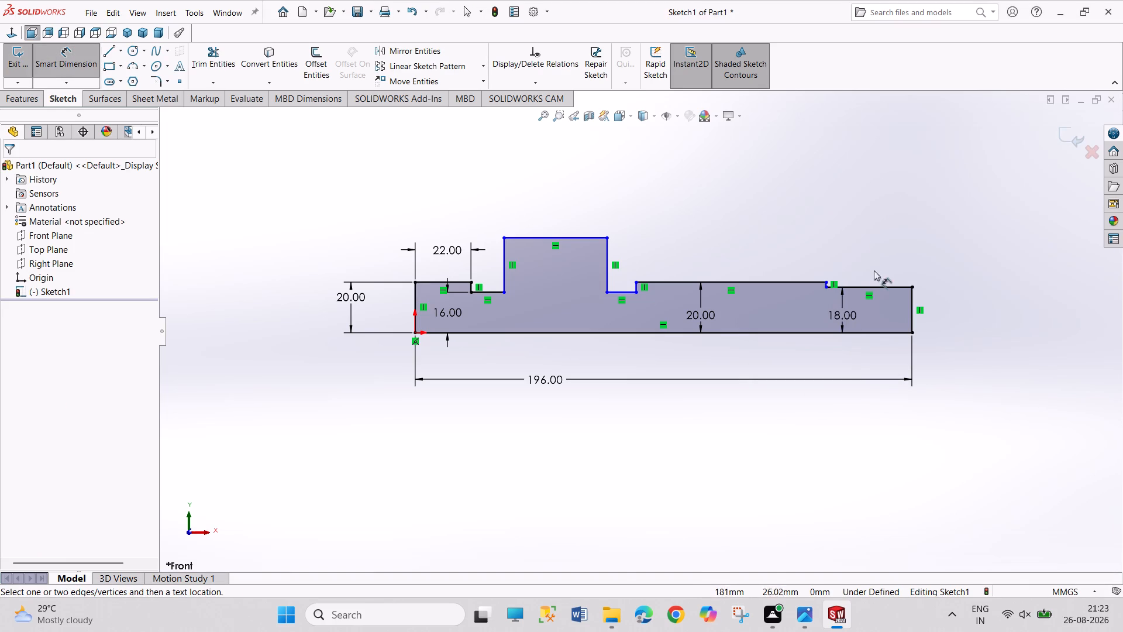
pyautogui.click(875, 284)
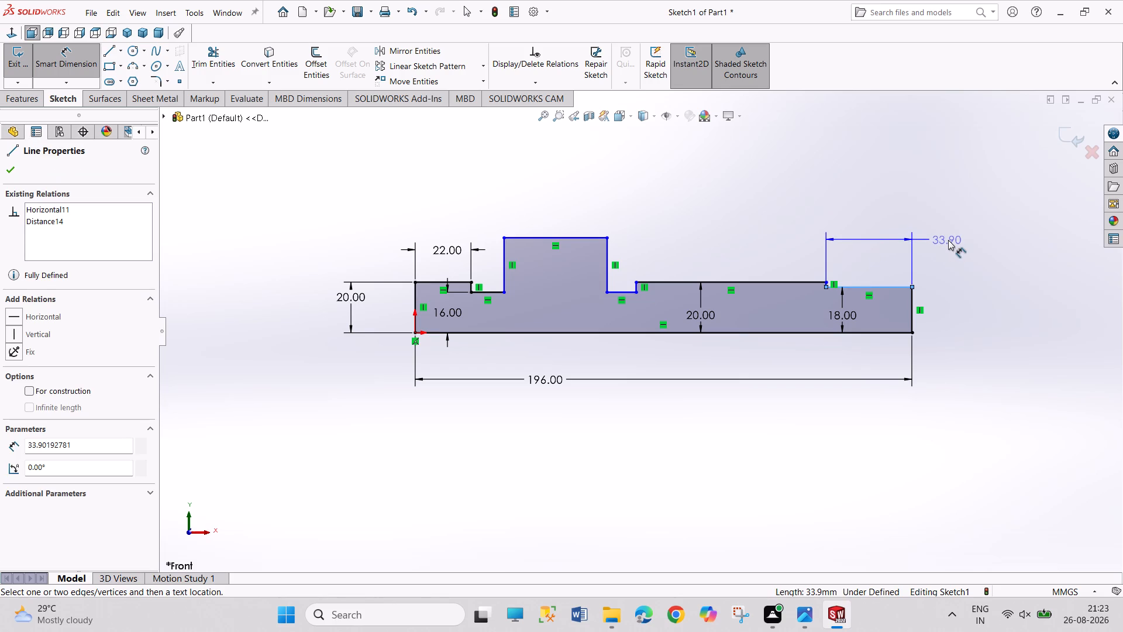
pyautogui.click(948, 240)
pyautogui.write('46')
pyautogui.press('Return')
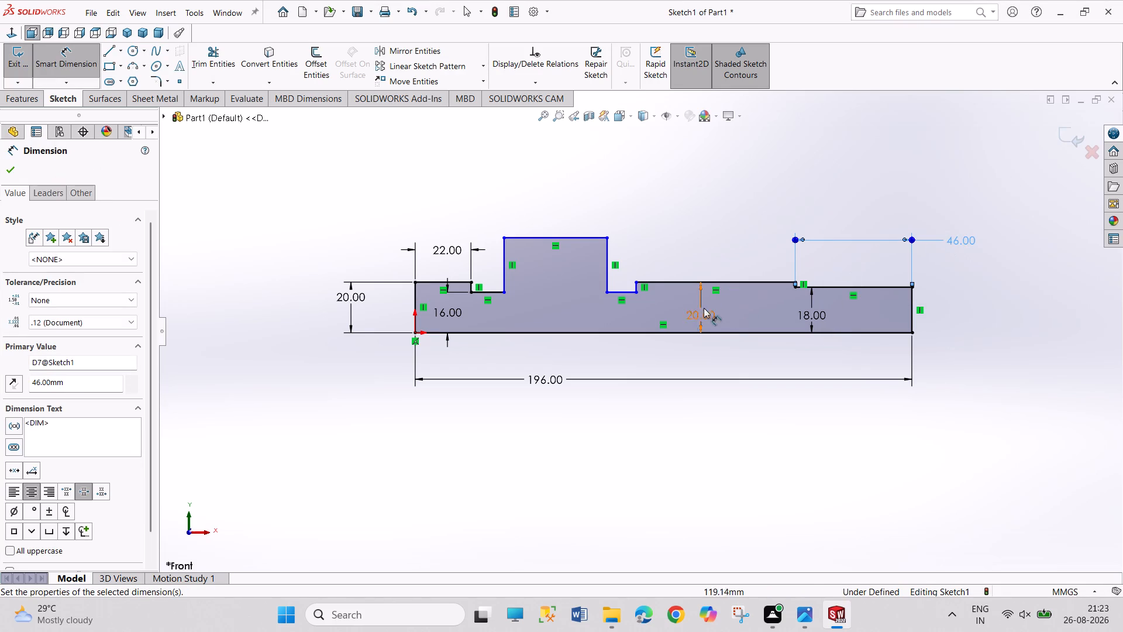
# Dimension the horizontal distance from the start of the long section to the shaft's far end as 112 mm.
pyautogui.click(639, 282)
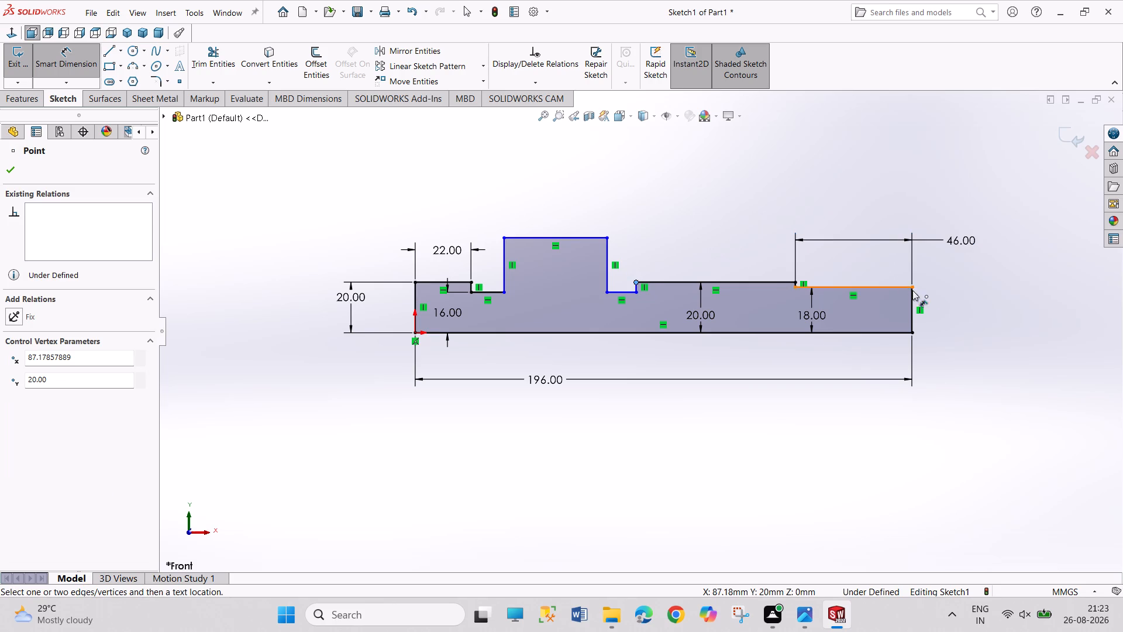
pyautogui.moveTo(914, 286); pyautogui.dragTo(912, 281)
pyautogui.click(843, 188)
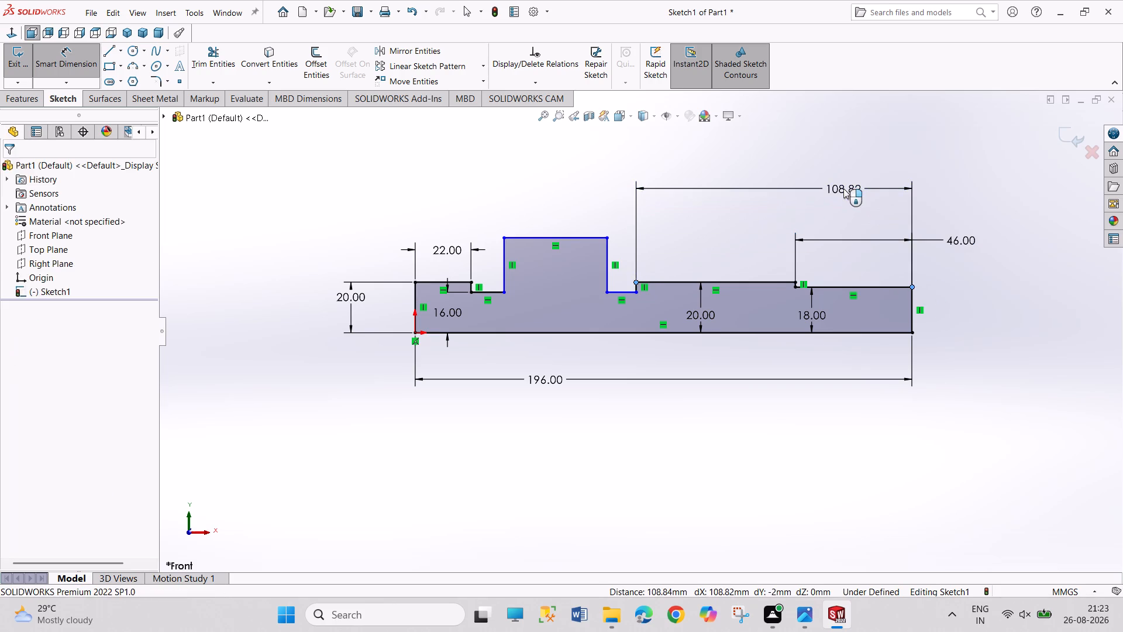
pyautogui.write('112')
pyautogui.press('Return')
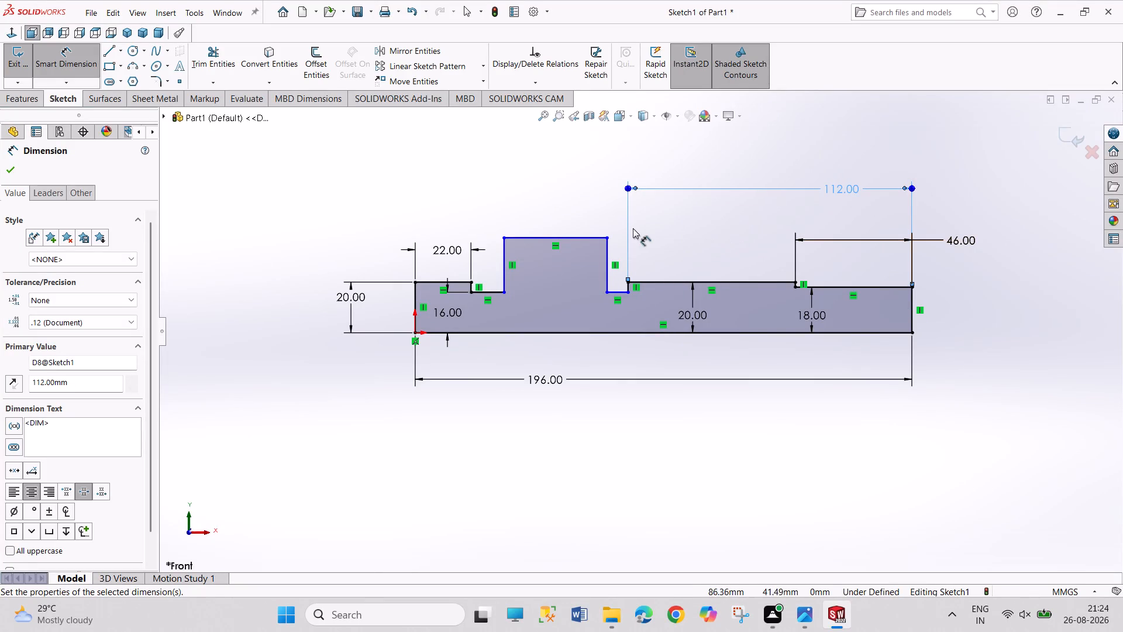
# Dimension the horizontal distance from the gear section's corner at the second groove to the shaft's far end as 118 mm.
pyautogui.click(609, 238)
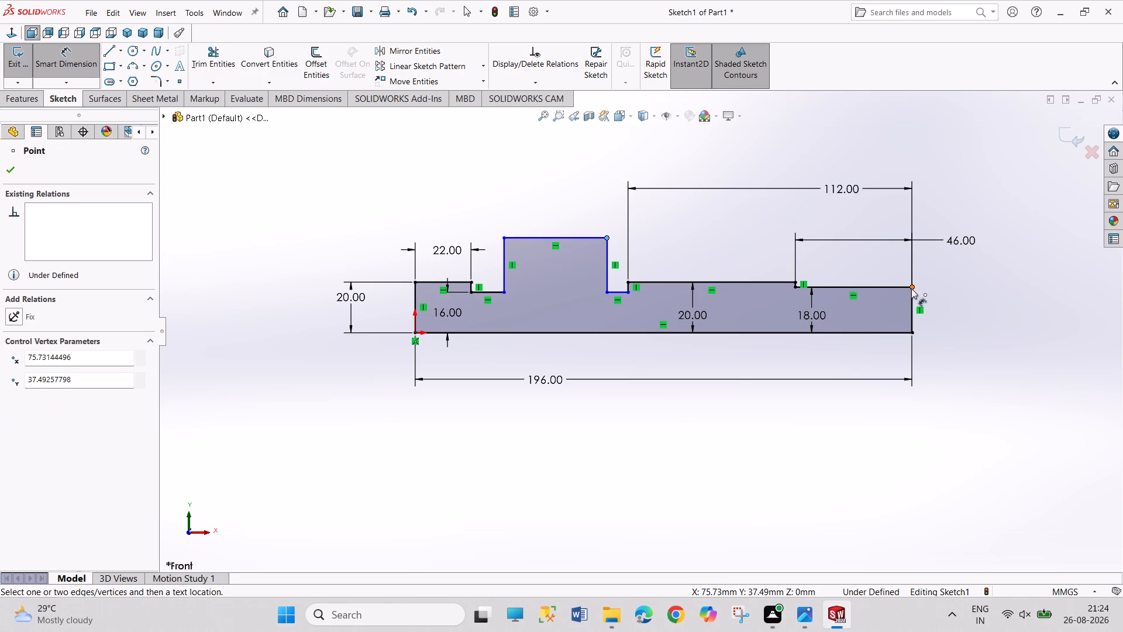
pyautogui.click(912, 289)
pyautogui.click(848, 157)
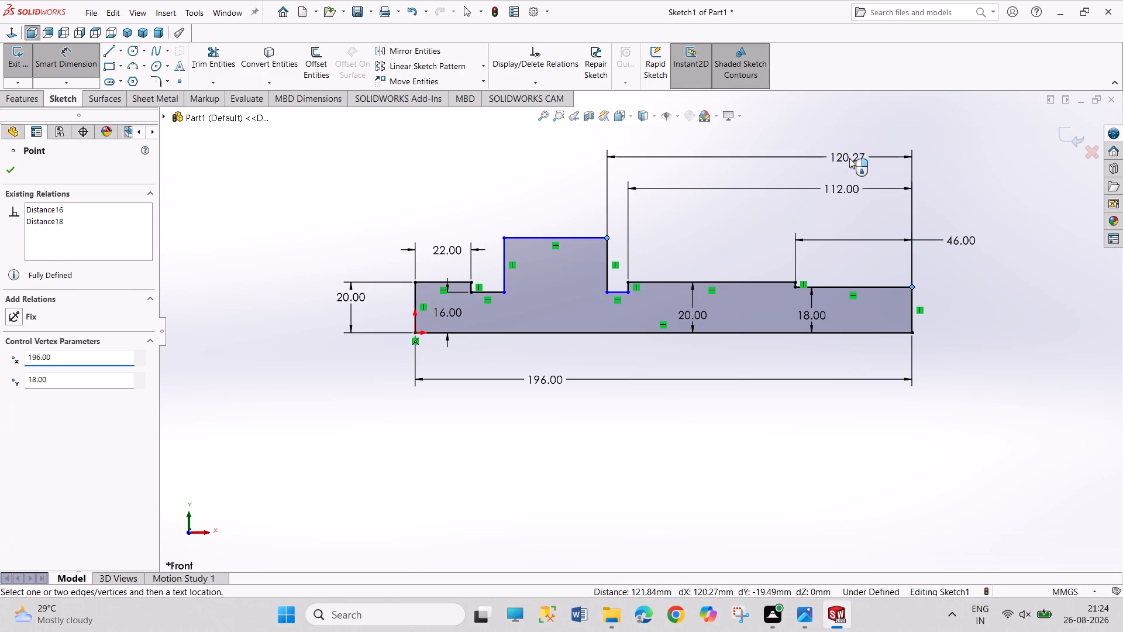
pyautogui.write('118')
pyautogui.press('Return')
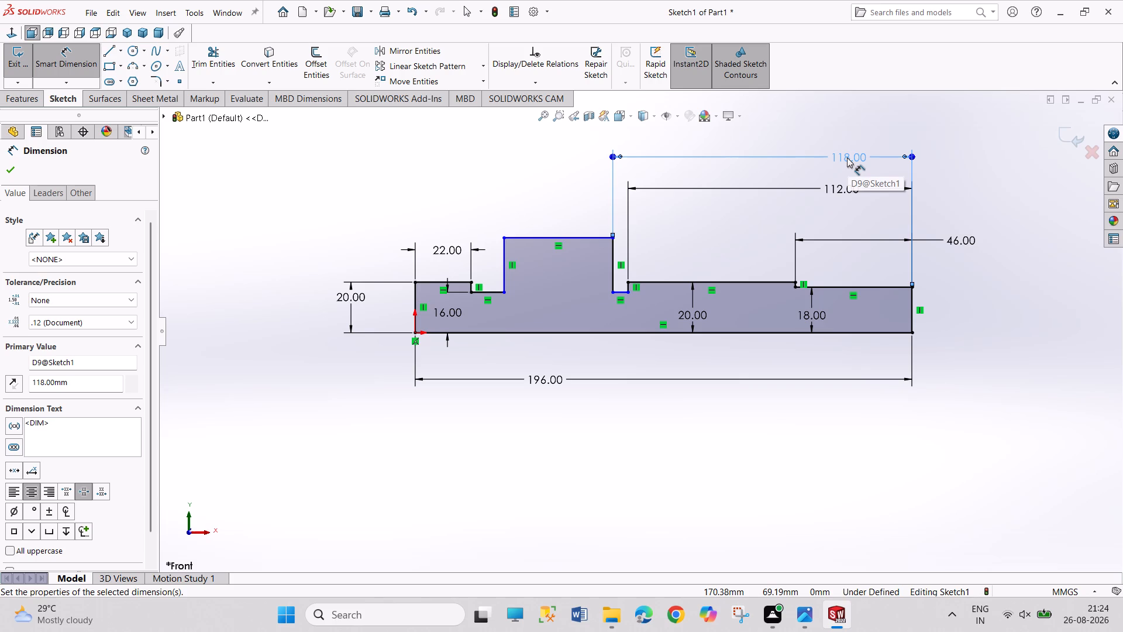
# Dimension the length of the tall gear section's top line as 50 mm.
pyautogui.click(548, 236)
pyautogui.click(545, 196)
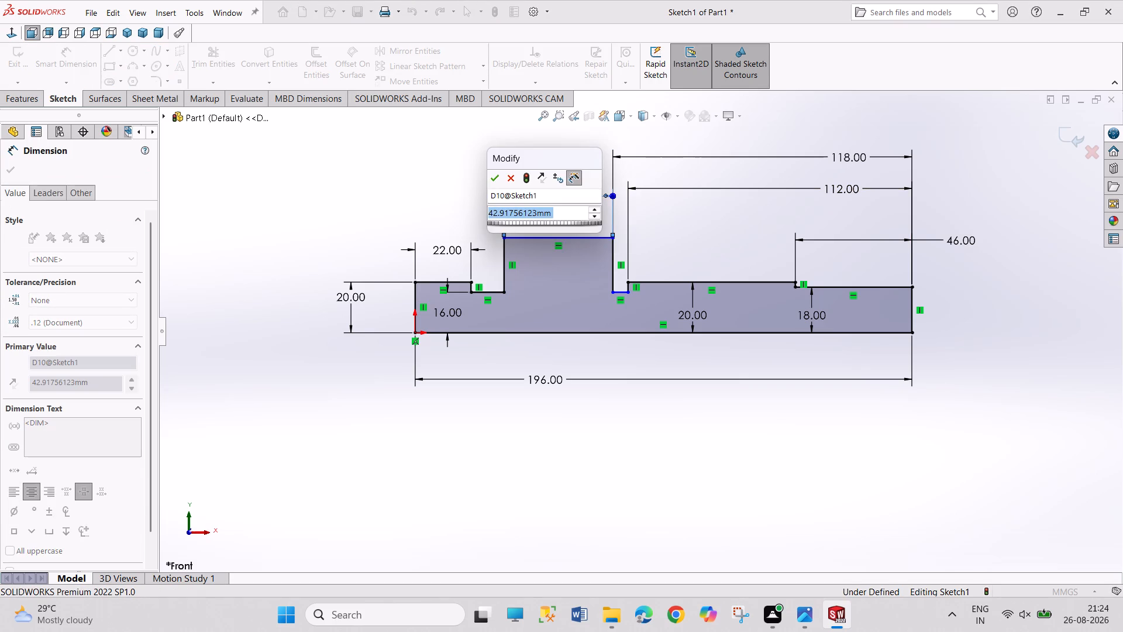
pyautogui.write('50')
pyautogui.press('Return')
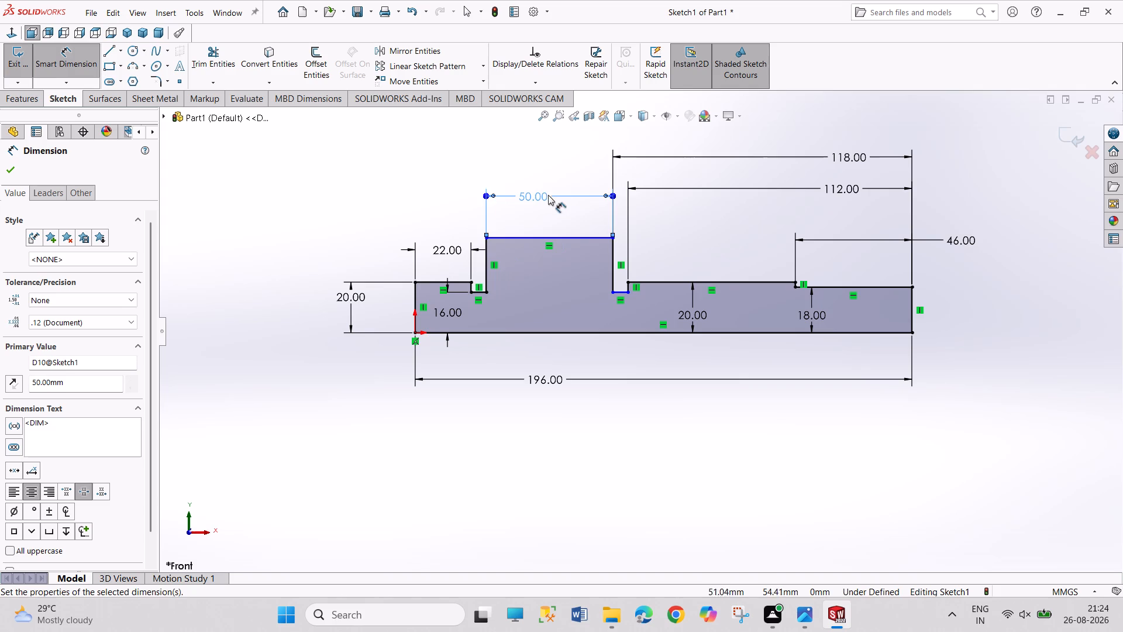
pyautogui.rightClick(424, 173)
pyautogui.click(444, 214)
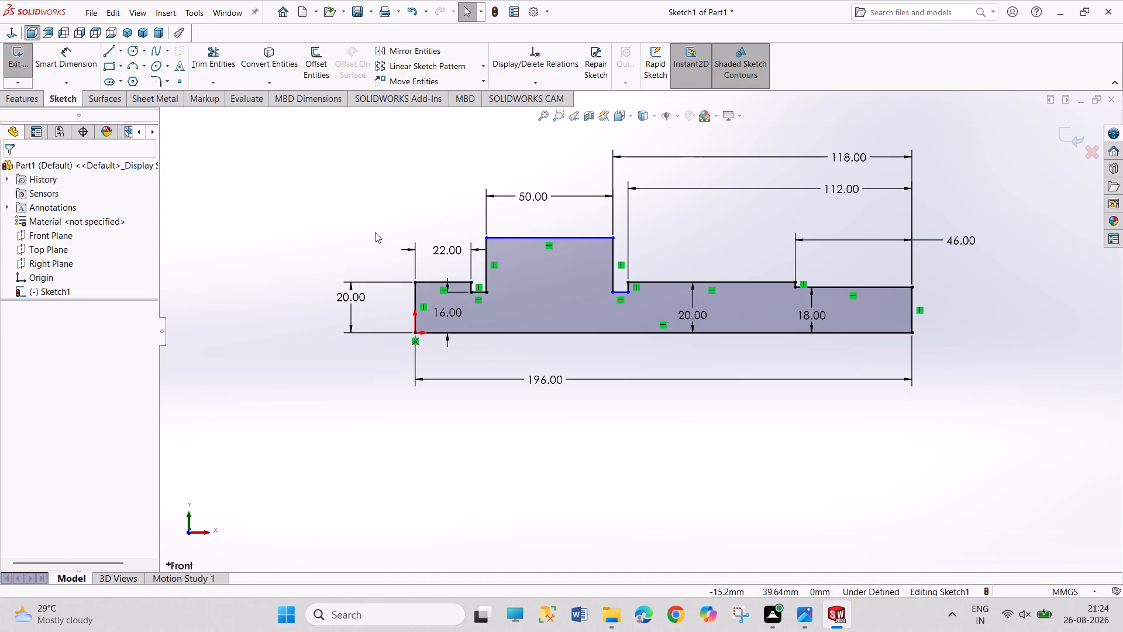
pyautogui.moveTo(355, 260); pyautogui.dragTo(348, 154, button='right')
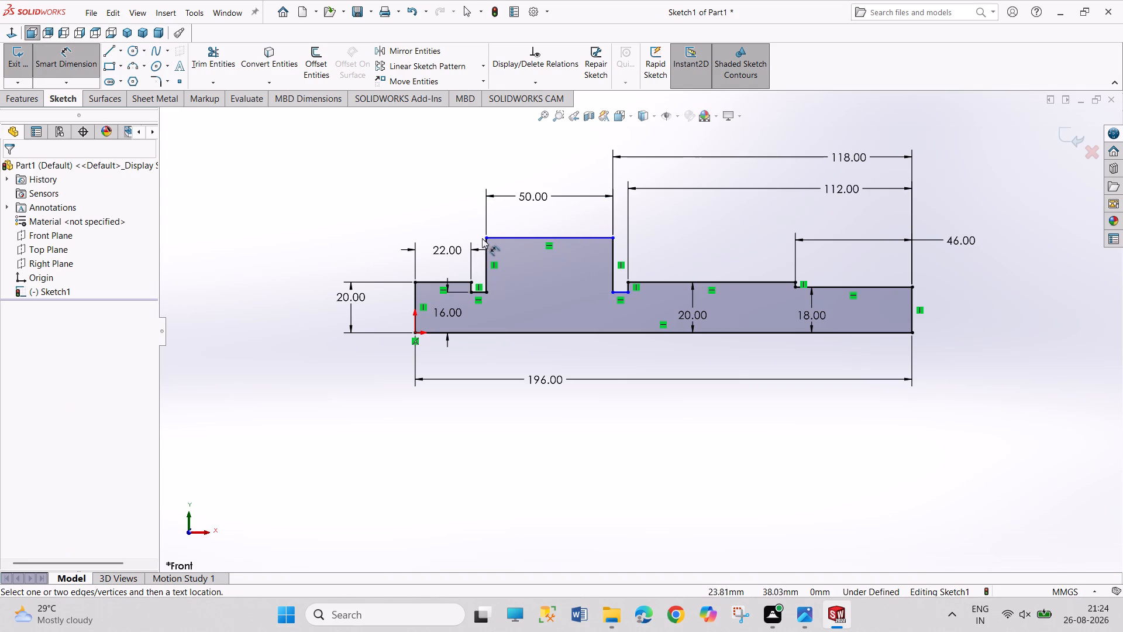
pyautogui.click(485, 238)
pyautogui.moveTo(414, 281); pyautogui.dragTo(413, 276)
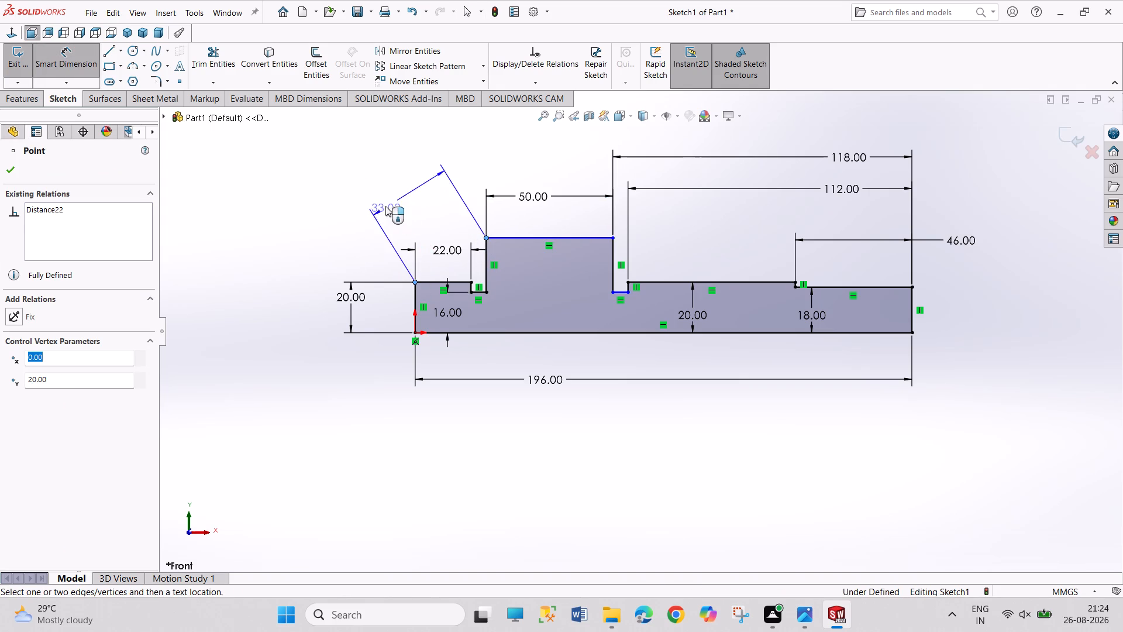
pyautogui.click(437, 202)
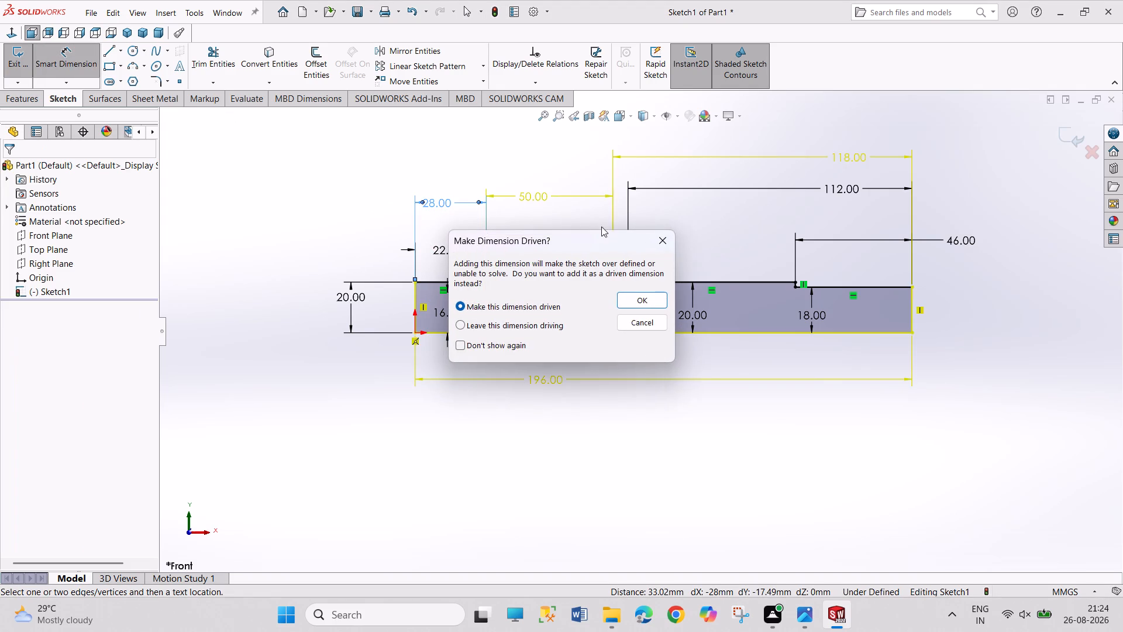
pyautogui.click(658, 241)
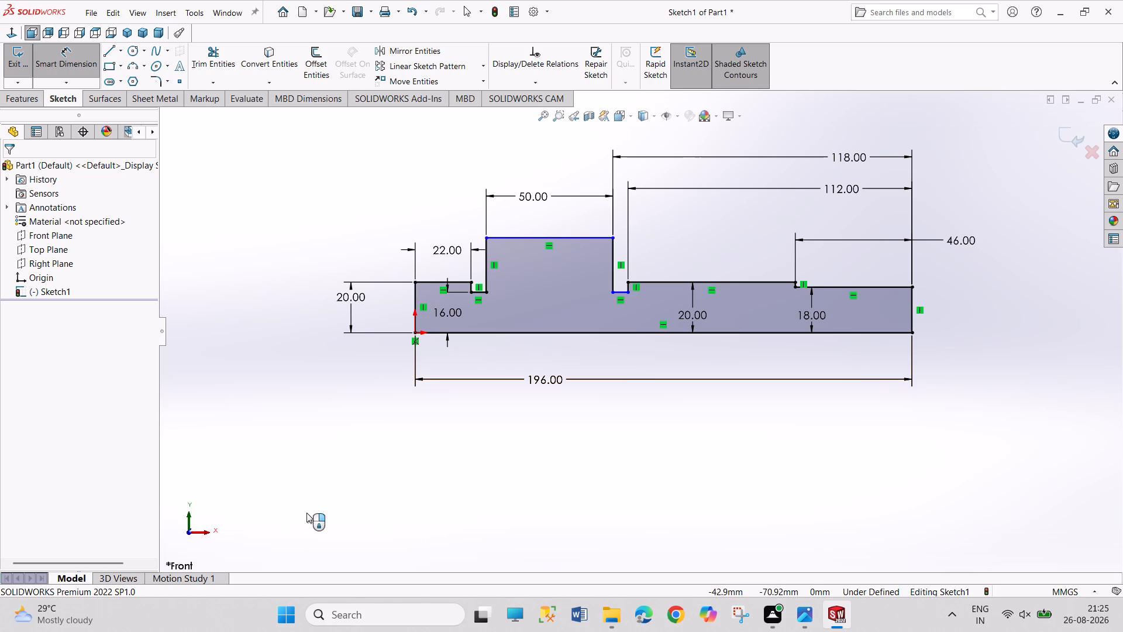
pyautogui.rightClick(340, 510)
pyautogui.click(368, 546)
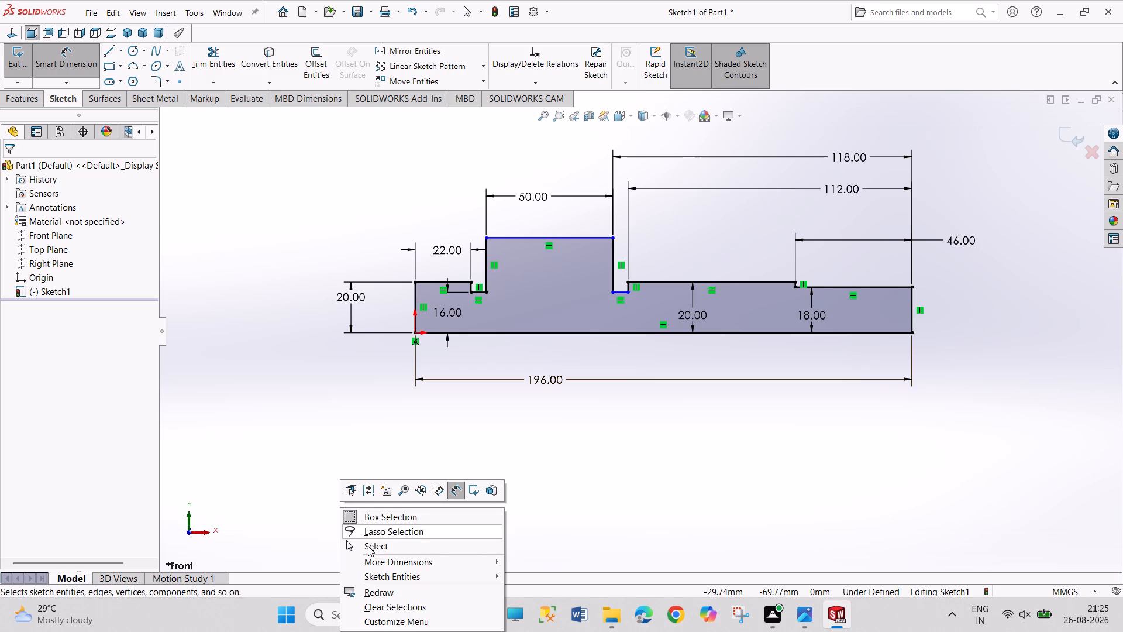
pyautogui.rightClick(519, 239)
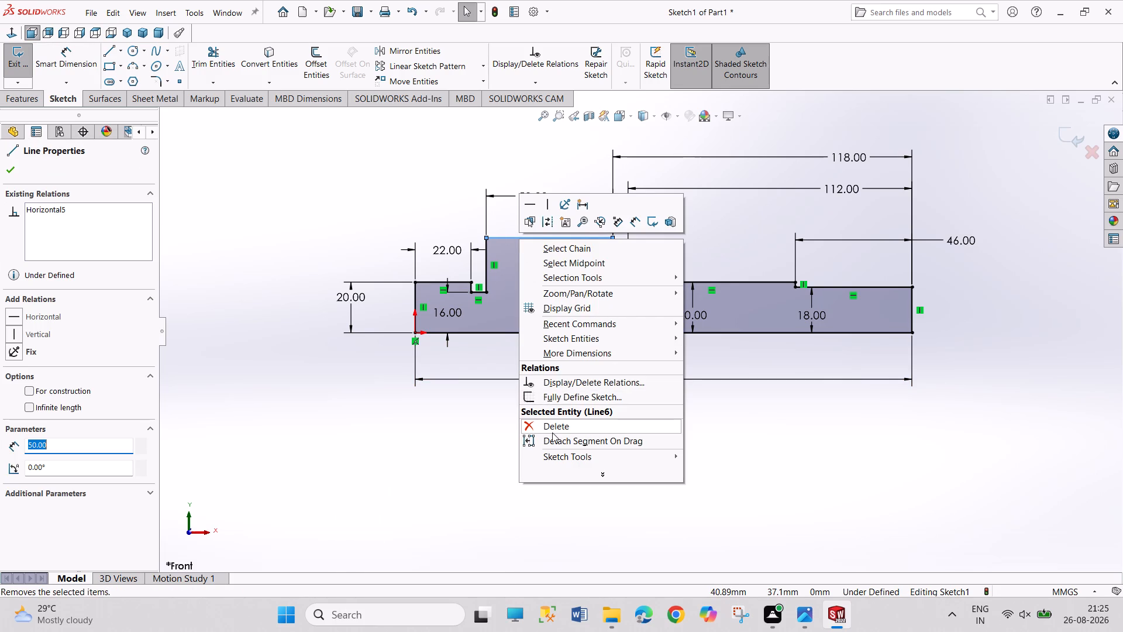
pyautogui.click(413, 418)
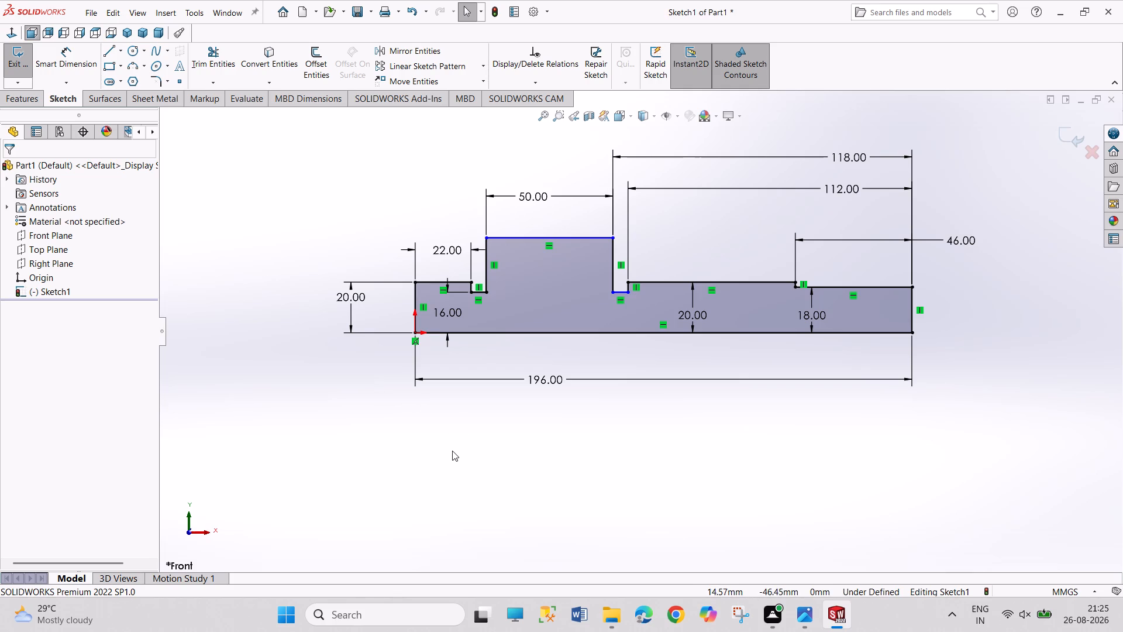
# Dimension the gear section's height from the axis line to its top line as 64/2, giving 32 mm.
pyautogui.moveTo(452, 451); pyautogui.dragTo(439, 408, button='right')
pyautogui.click(547, 236)
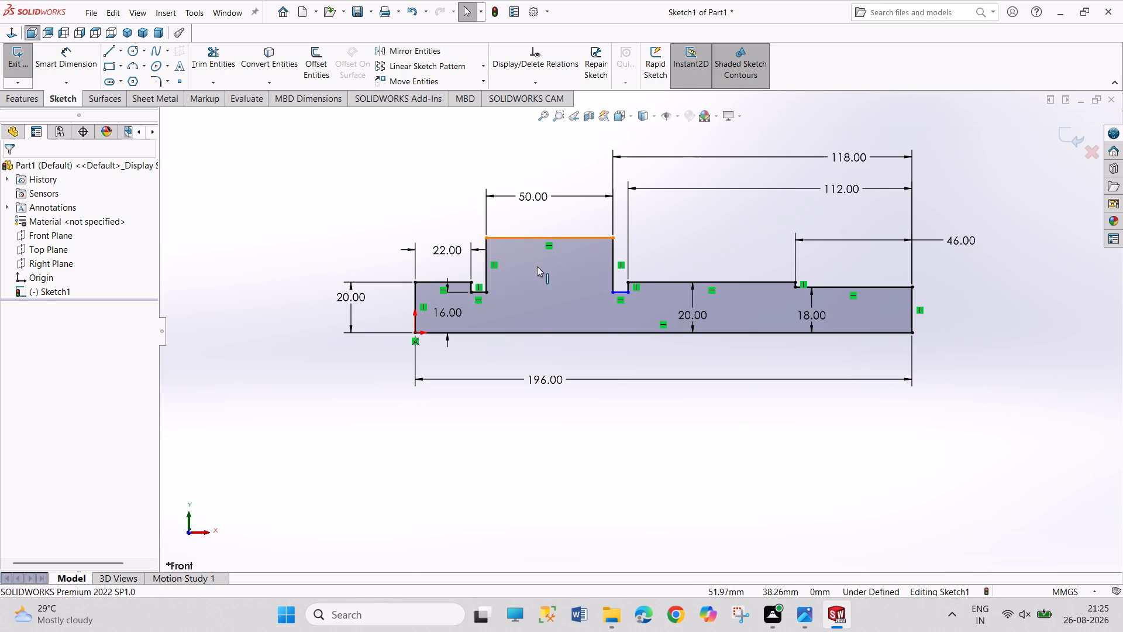
pyautogui.click(544, 335)
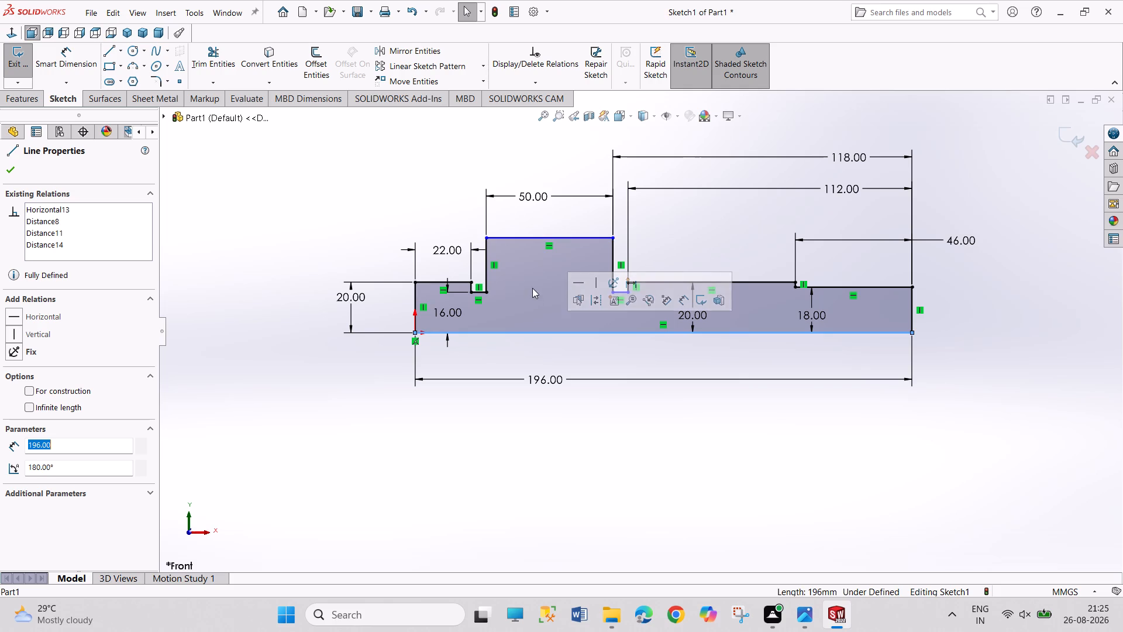
pyautogui.moveTo(346, 470); pyautogui.dragTo(302, 312, button='right')
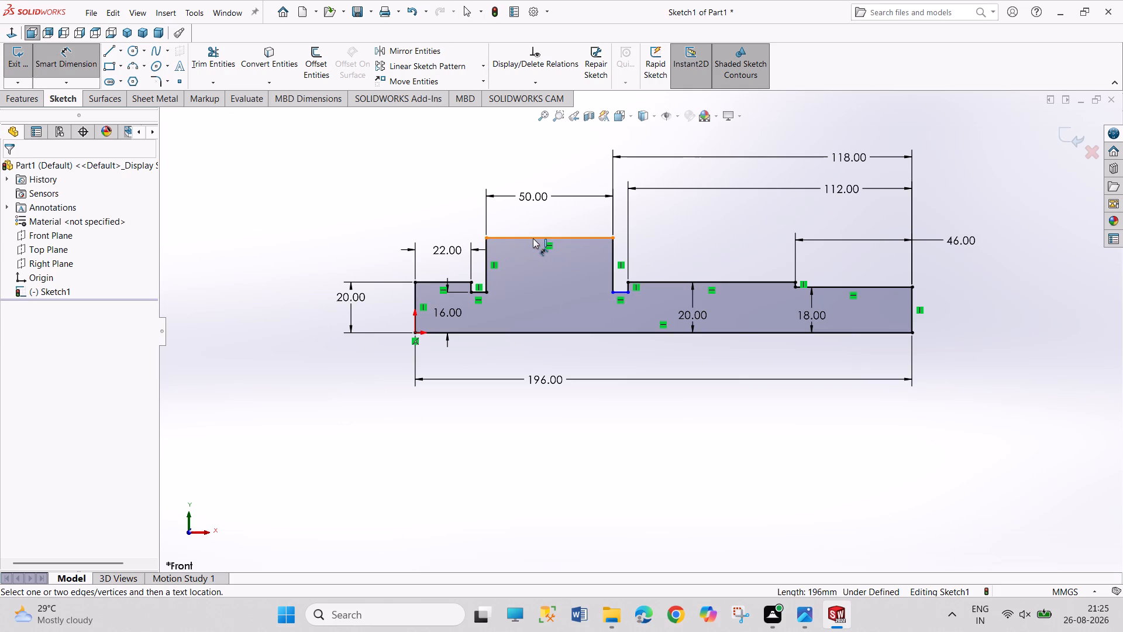
pyautogui.click(533, 238)
pyautogui.click(542, 331)
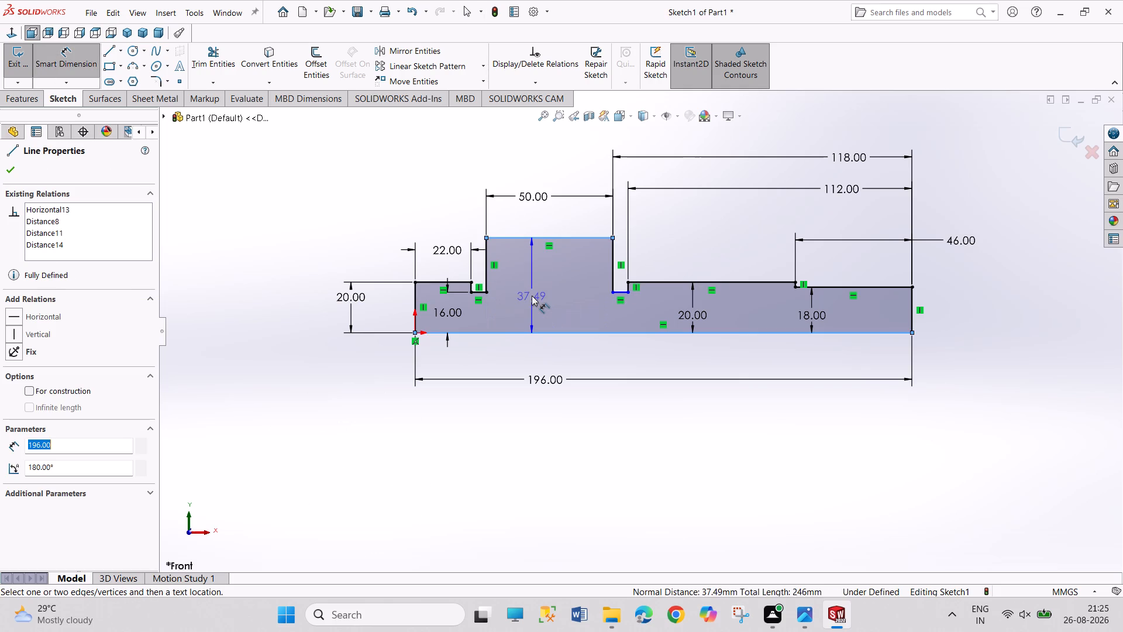
pyautogui.click(532, 296)
pyautogui.write('64/2')
pyautogui.press('Return')
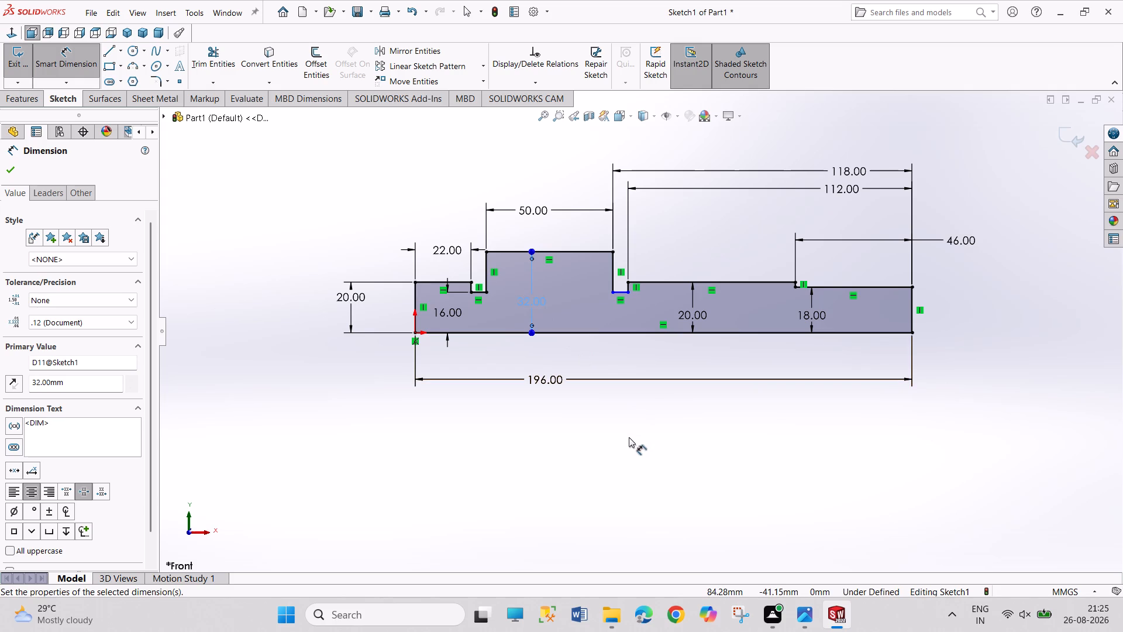
pyautogui.rightClick(629, 437)
pyautogui.click(651, 473)
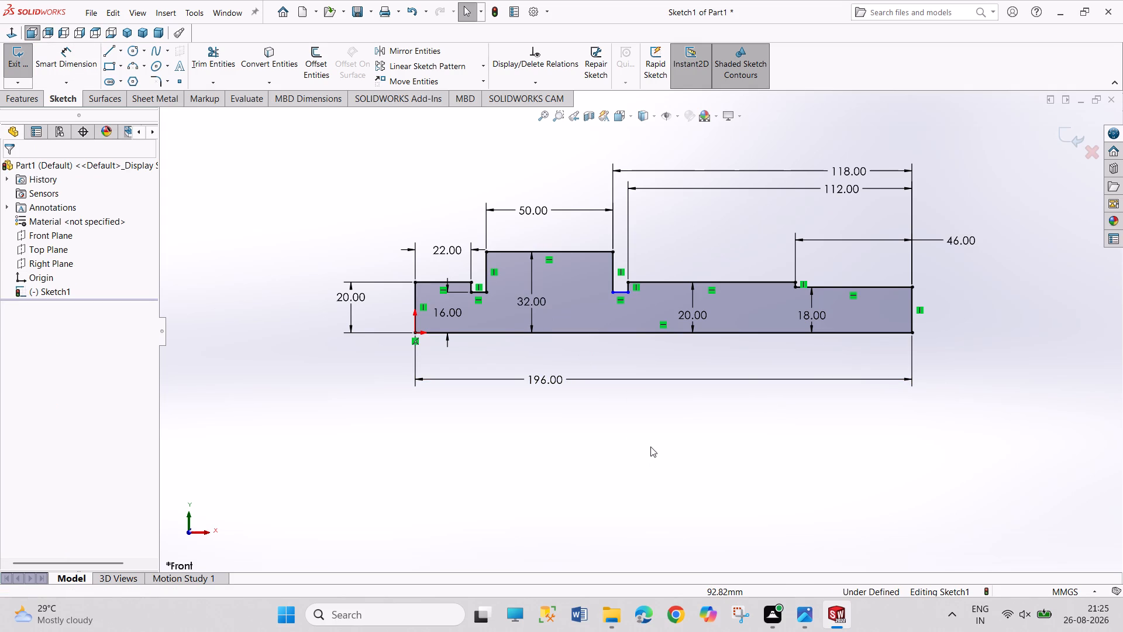
# Make the bottom lines of the two grooves beside the gear section collinear.
pyautogui.click(624, 295)
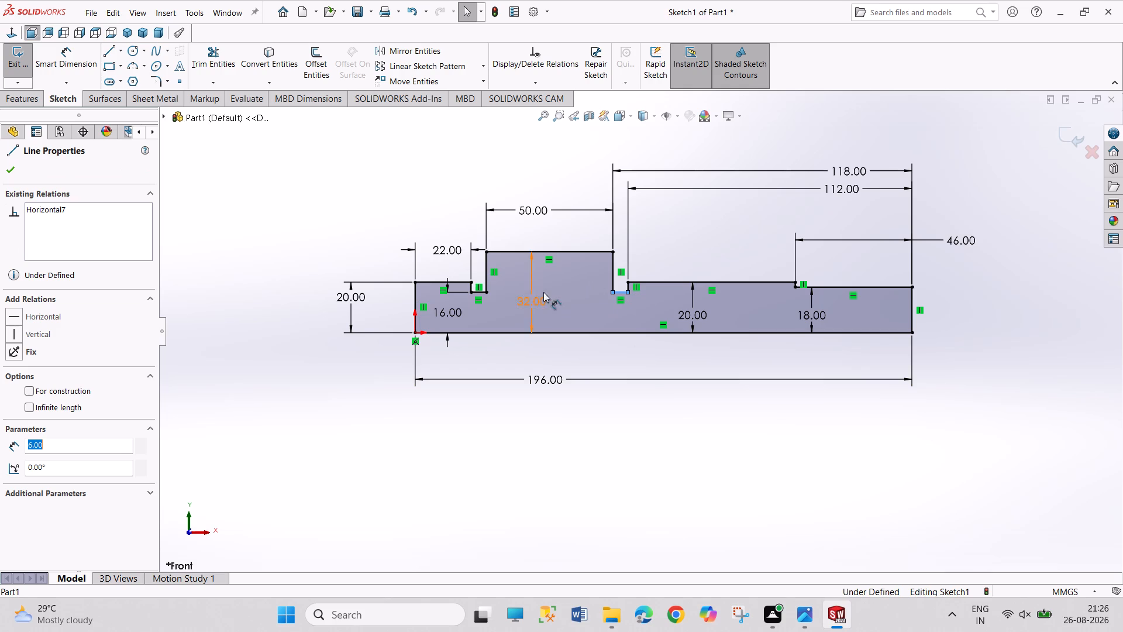
pyautogui.keyDown('ctrl'); pyautogui.click(482, 293); pyautogui.keyUp('ctrl')
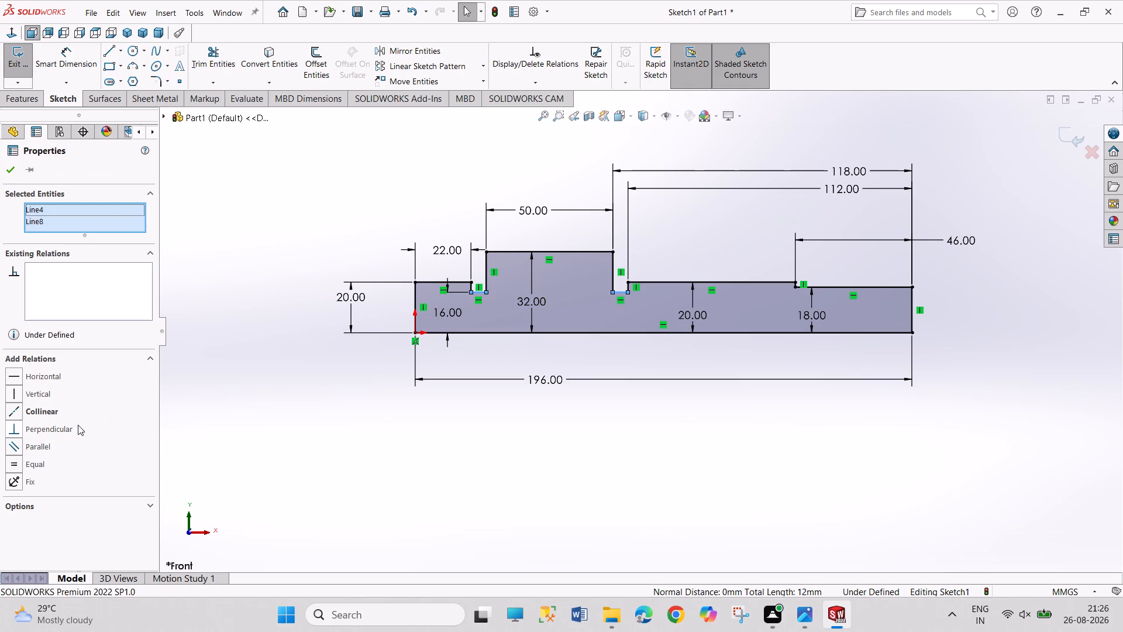
pyautogui.click(51, 413)
pyautogui.click(278, 427)
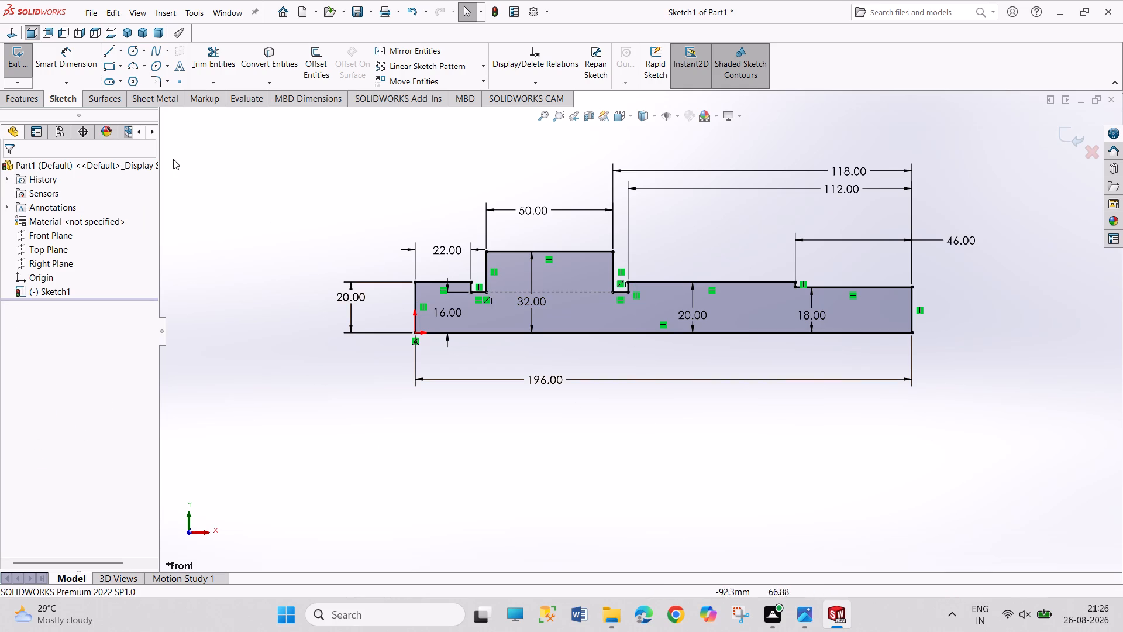
# Close the profile sketch and revolve it 360° about its long bottom line as a solid shaft.
pyautogui.click(20, 55)
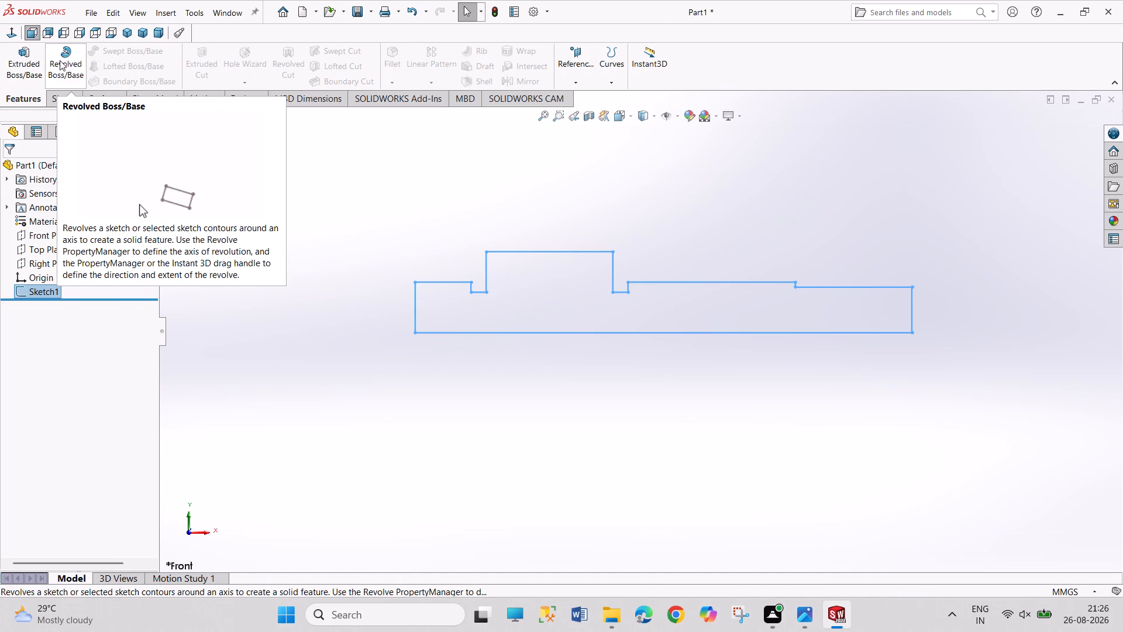
pyautogui.click(54, 62)
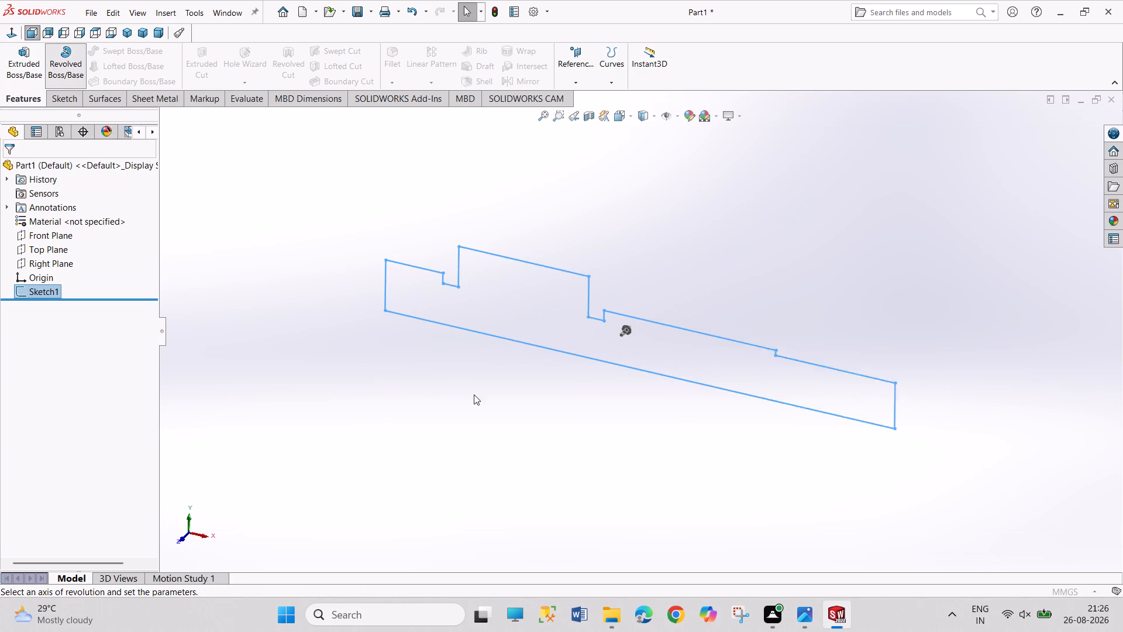
pyautogui.click(572, 360)
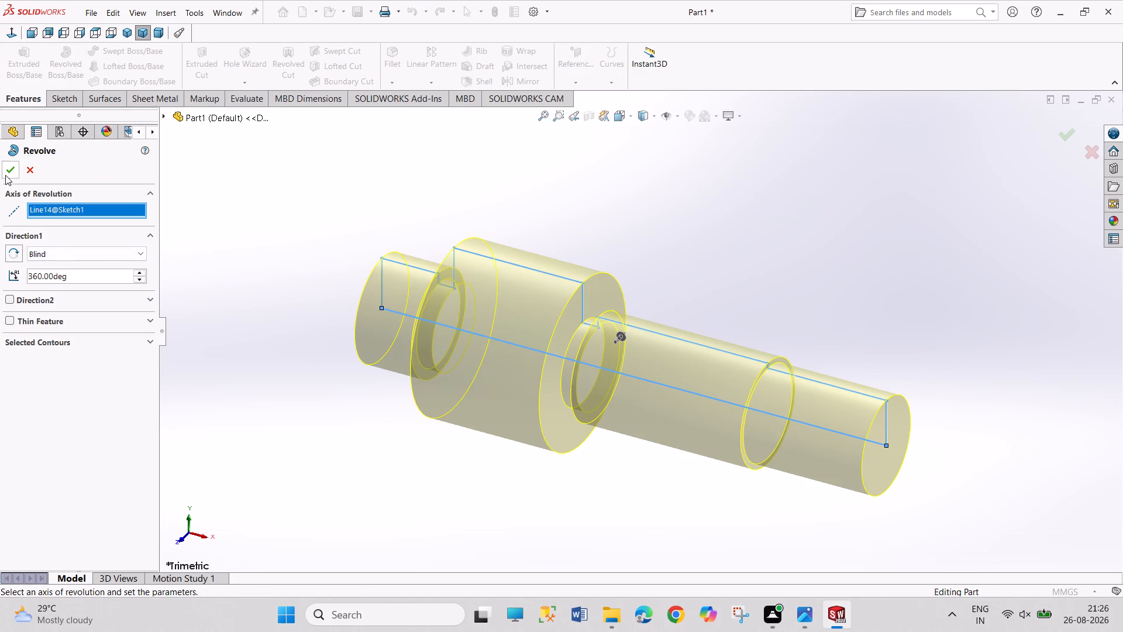
pyautogui.click(6, 169)
pyautogui.click(252, 390)
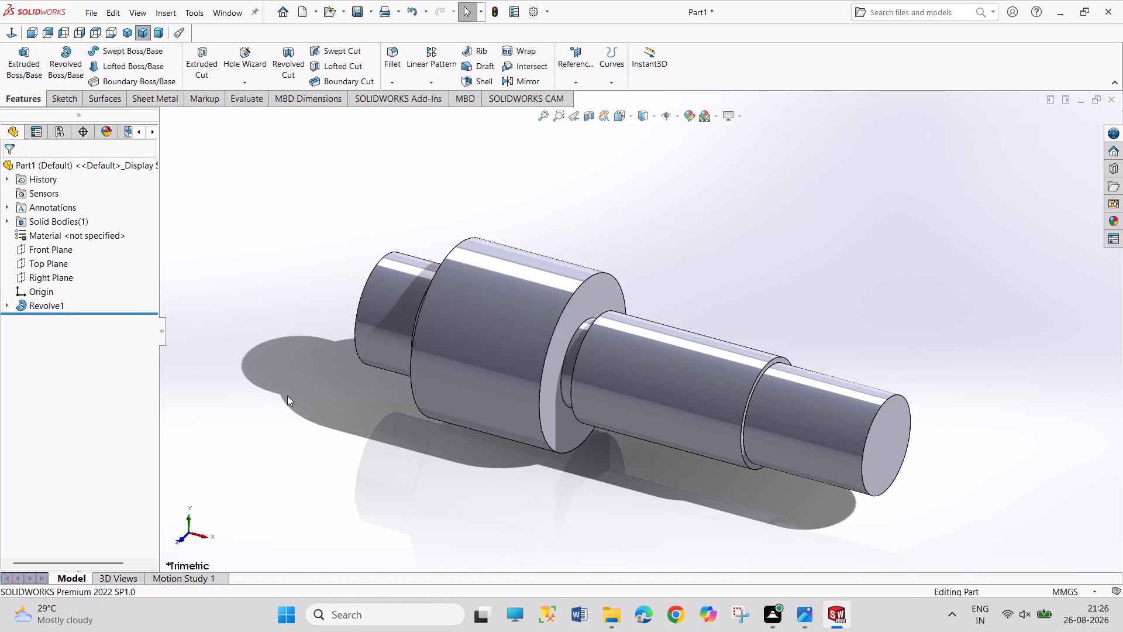
# Start a sketch on the gear section's annular end face that faces the long shaft section.
pyautogui.click(559, 364)
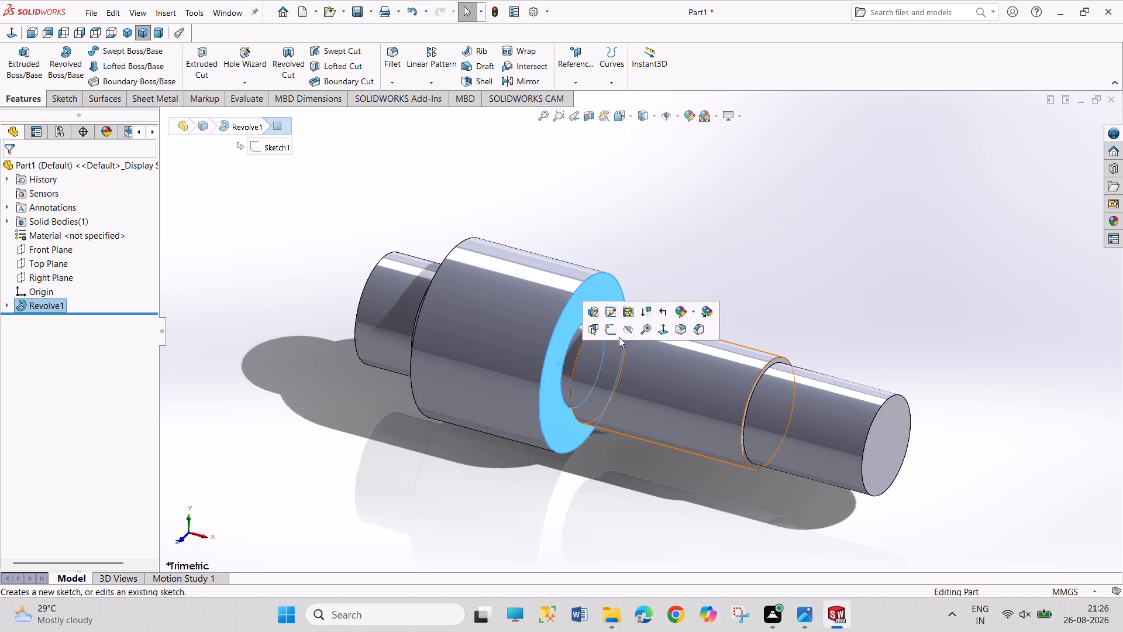
pyautogui.click(608, 332)
pyautogui.click(886, 356)
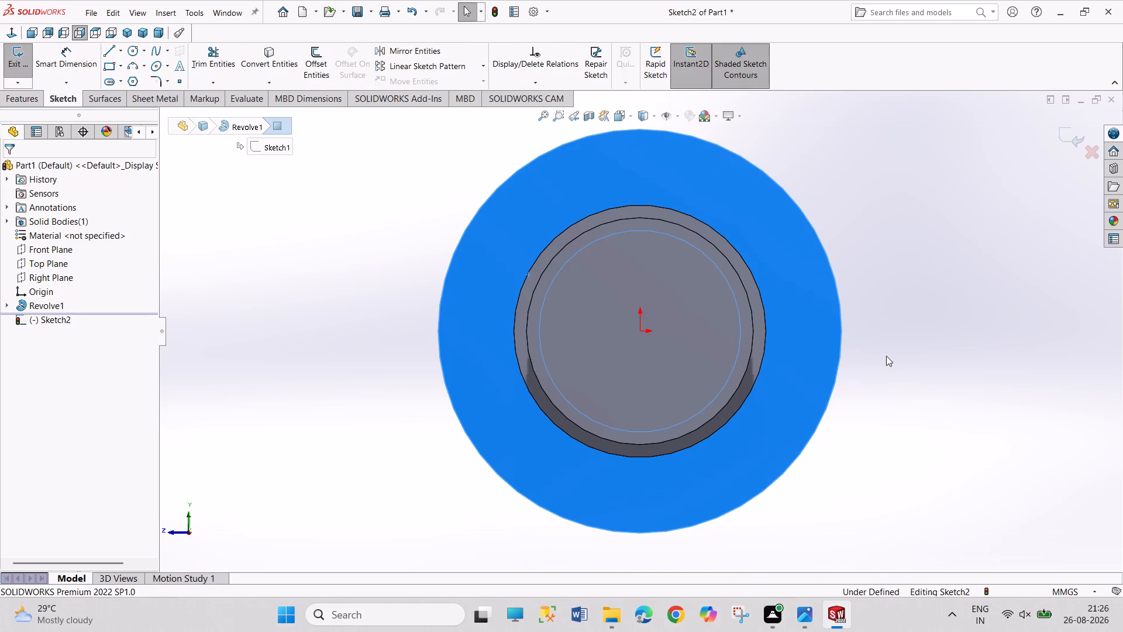
# Switch to the reference drawing in Photos and examine the gear's end-view diameters and the gear table up close.
pyautogui.click(791, 612)
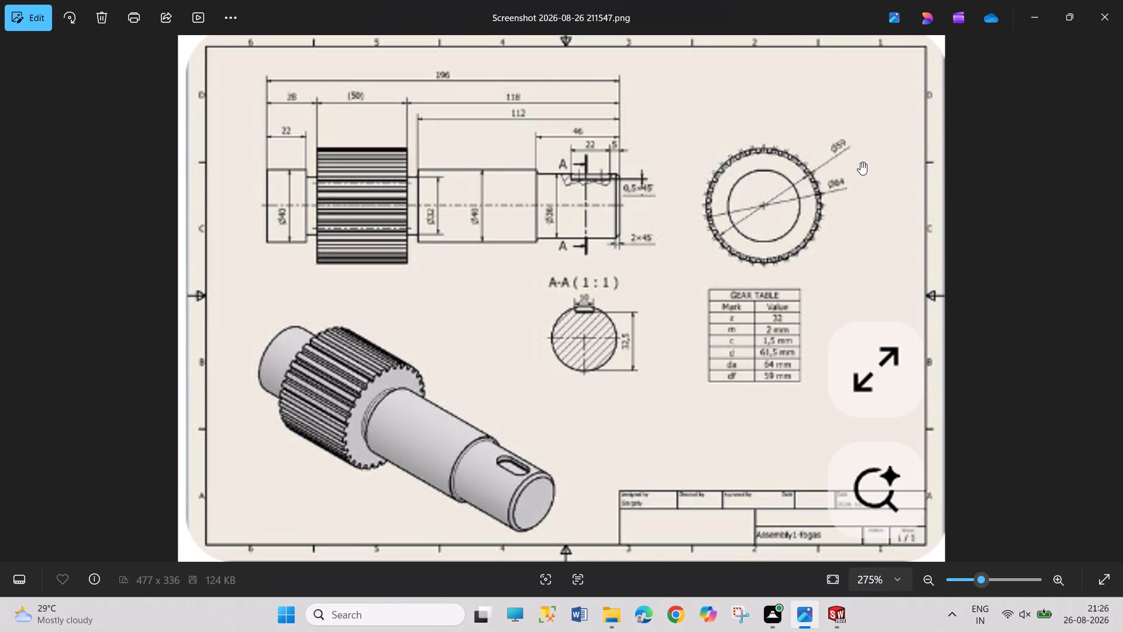
pyautogui.click(860, 162)
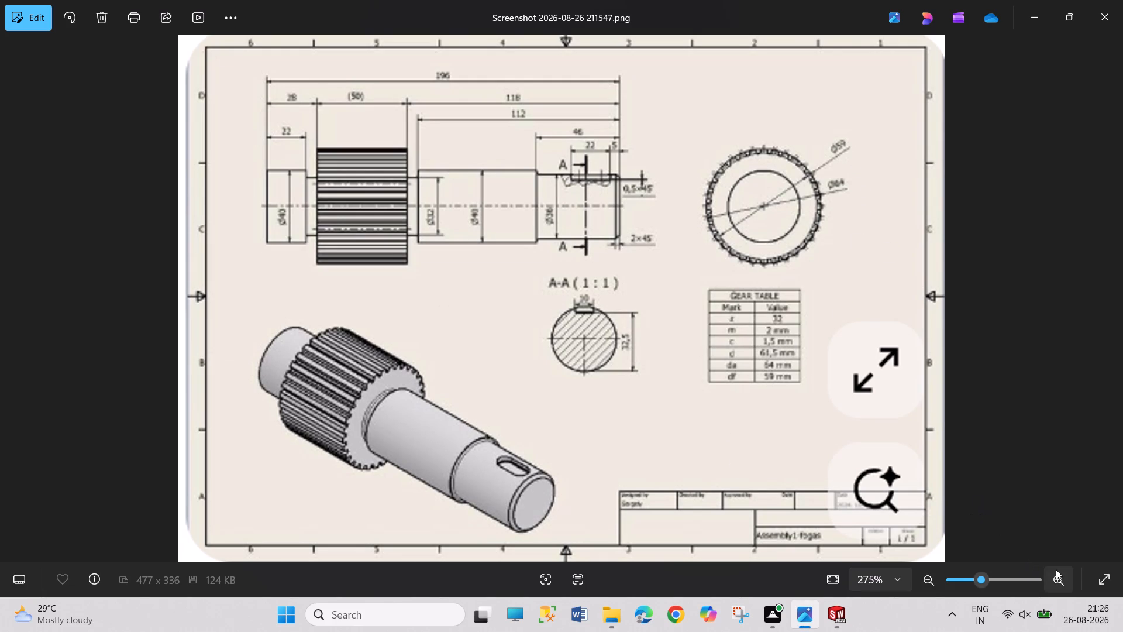
pyautogui.tripleClick(1056, 573)
pyautogui.doubleClick(1055, 573)
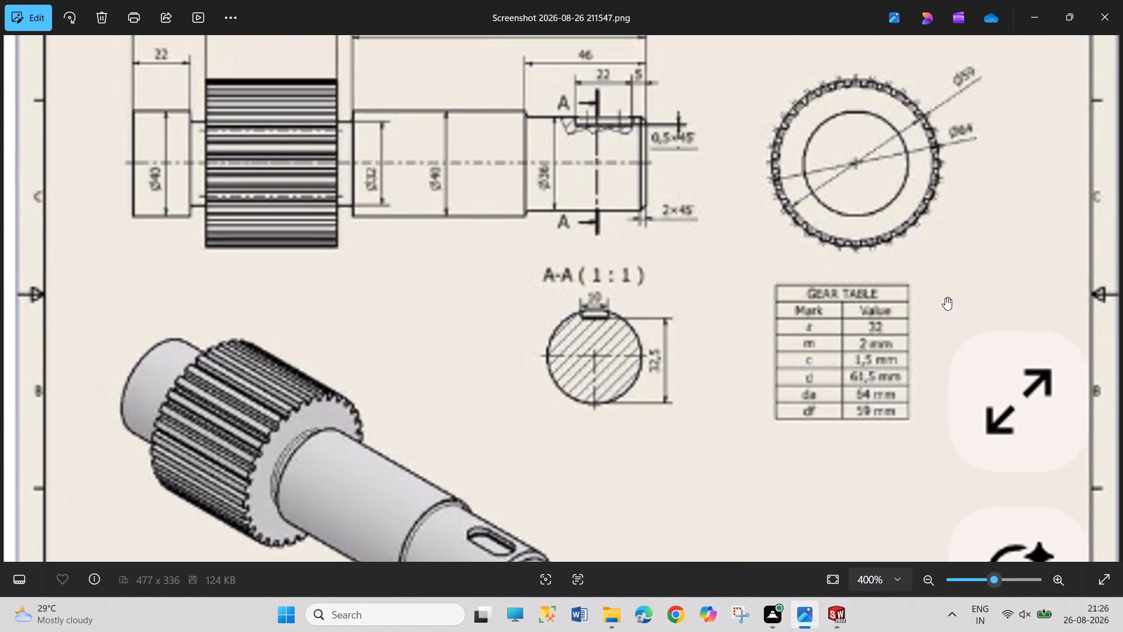
pyautogui.moveTo(945, 297); pyautogui.dragTo(926, 374)
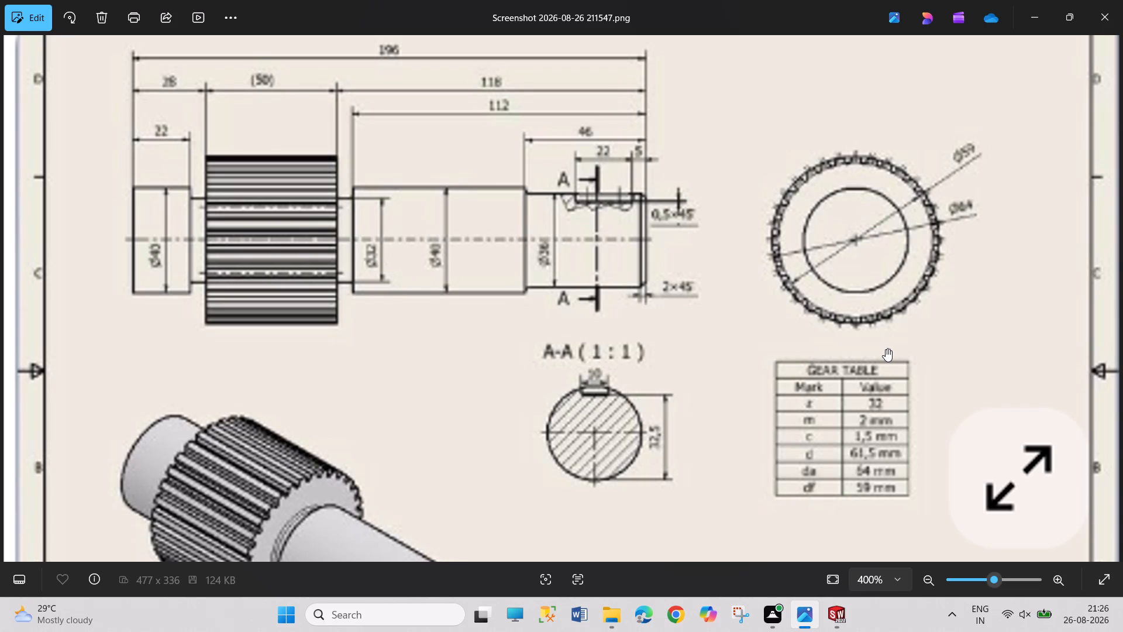
pyautogui.moveTo(886, 349); pyautogui.dragTo(893, 354)
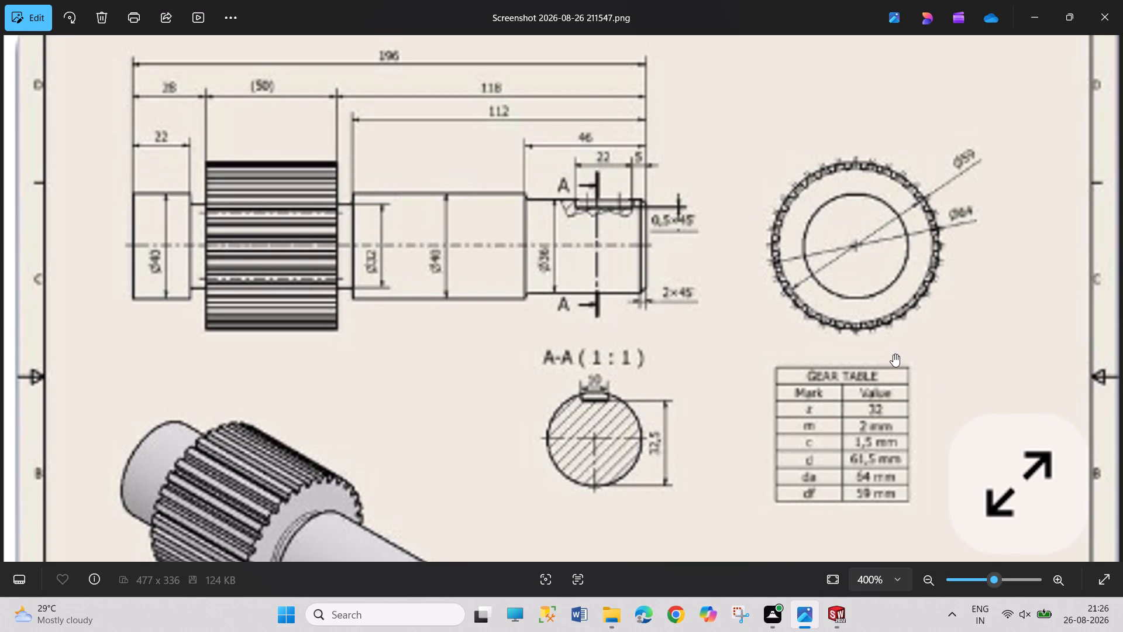
pyautogui.click(835, 607)
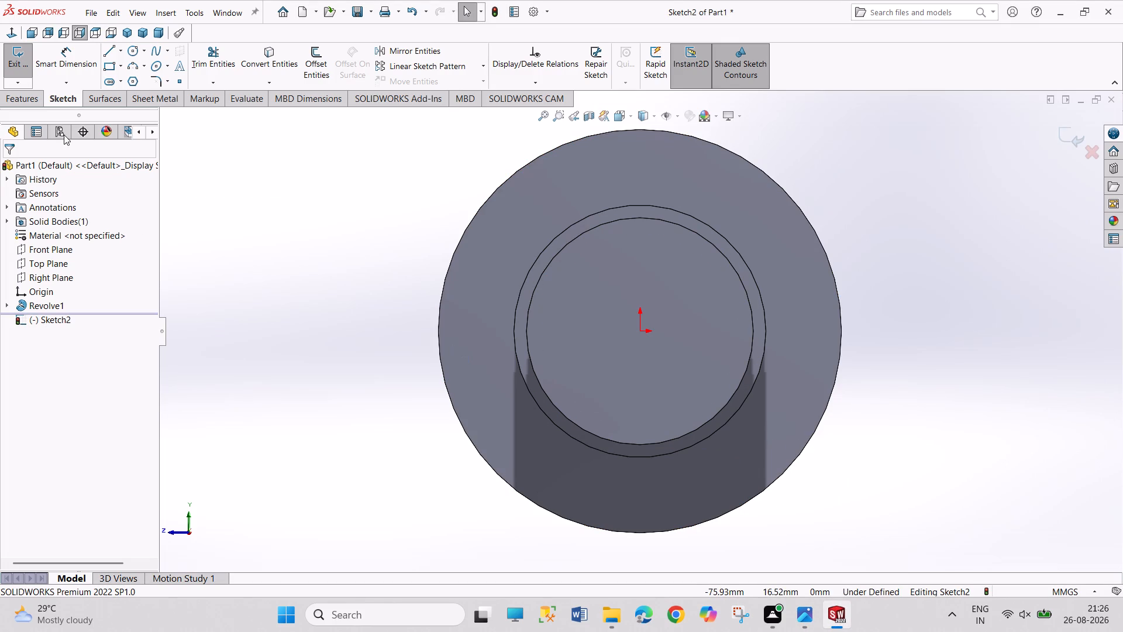
# Sketch a circle centred on the origin on the gear face and dimension its diameter as 59 mm.
pyautogui.click(131, 50)
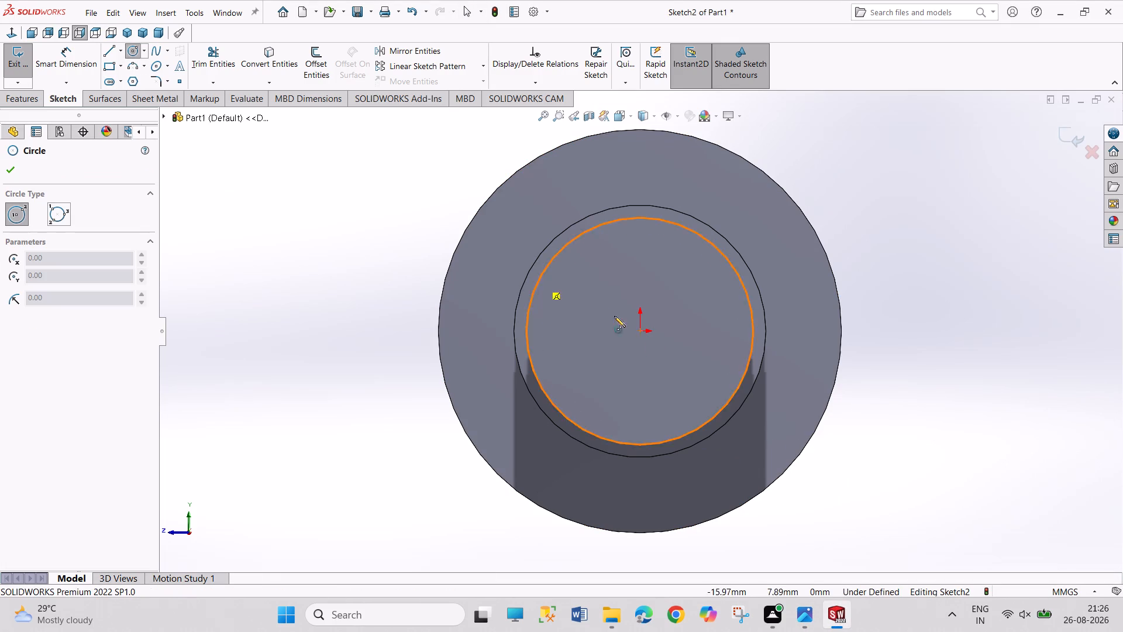
pyautogui.click(638, 331)
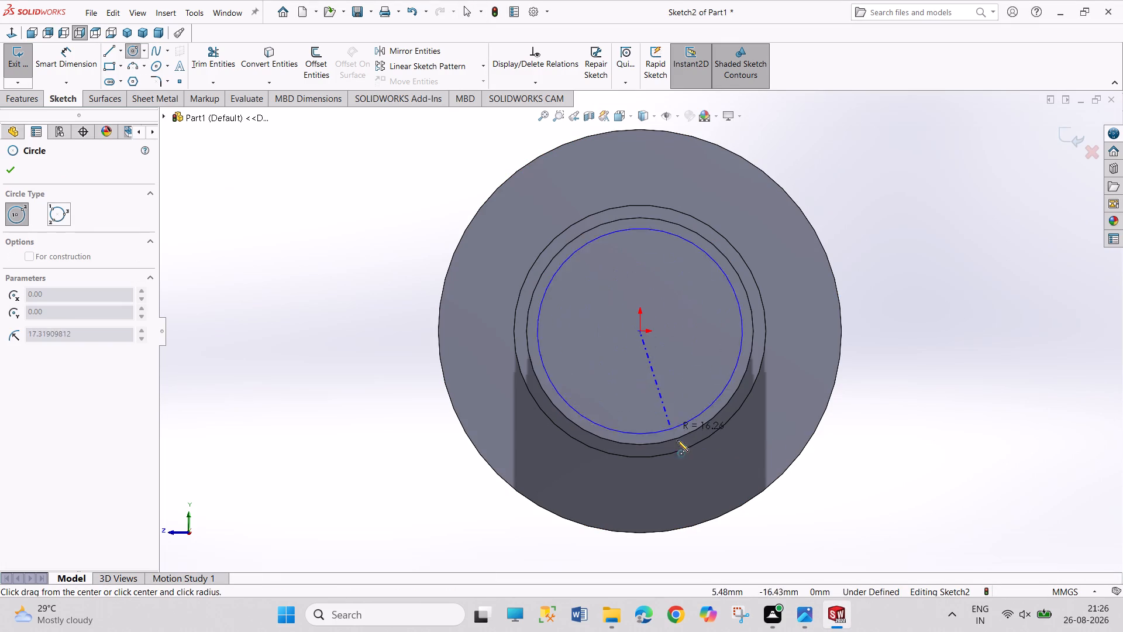
pyautogui.click(700, 492)
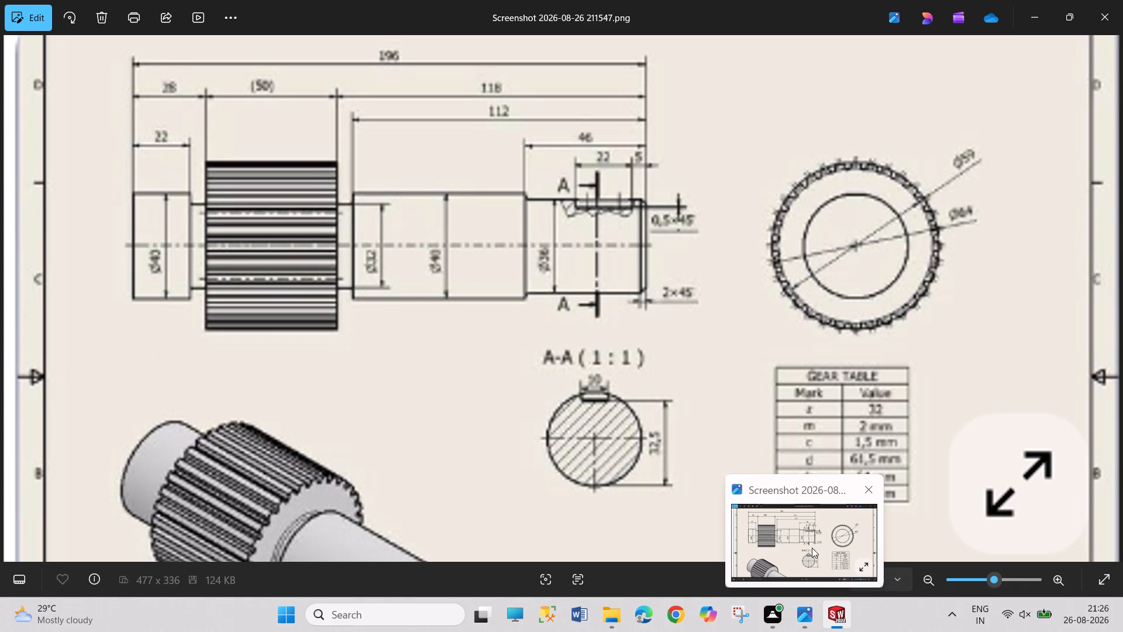
pyautogui.moveTo(926, 320); pyautogui.dragTo(888, 168, button='right')
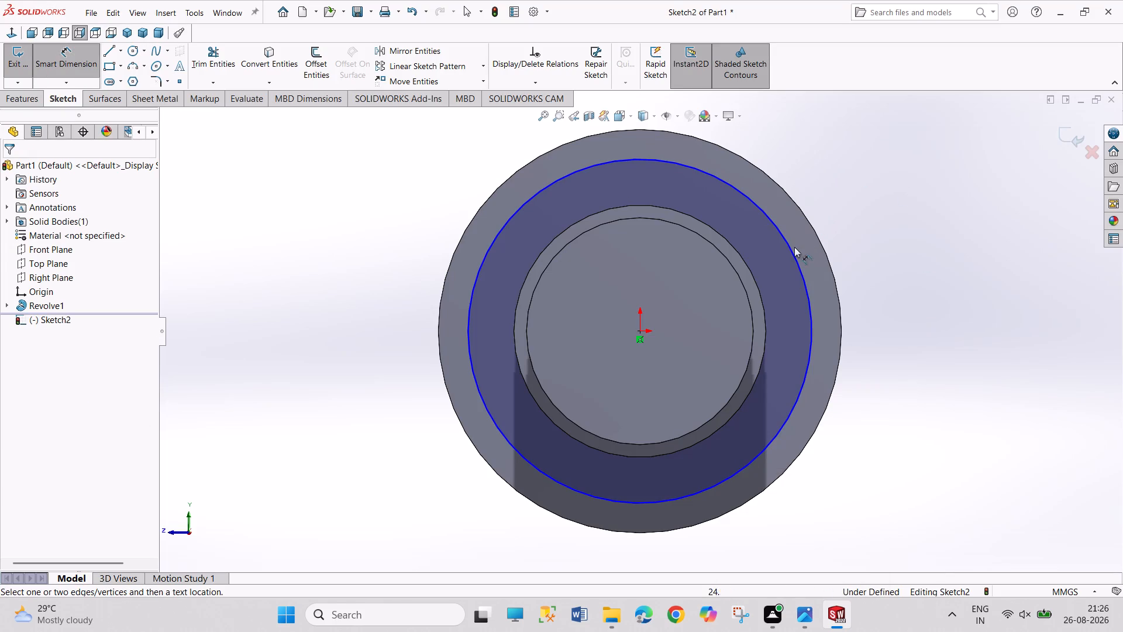
pyautogui.click(790, 249)
pyautogui.click(896, 136)
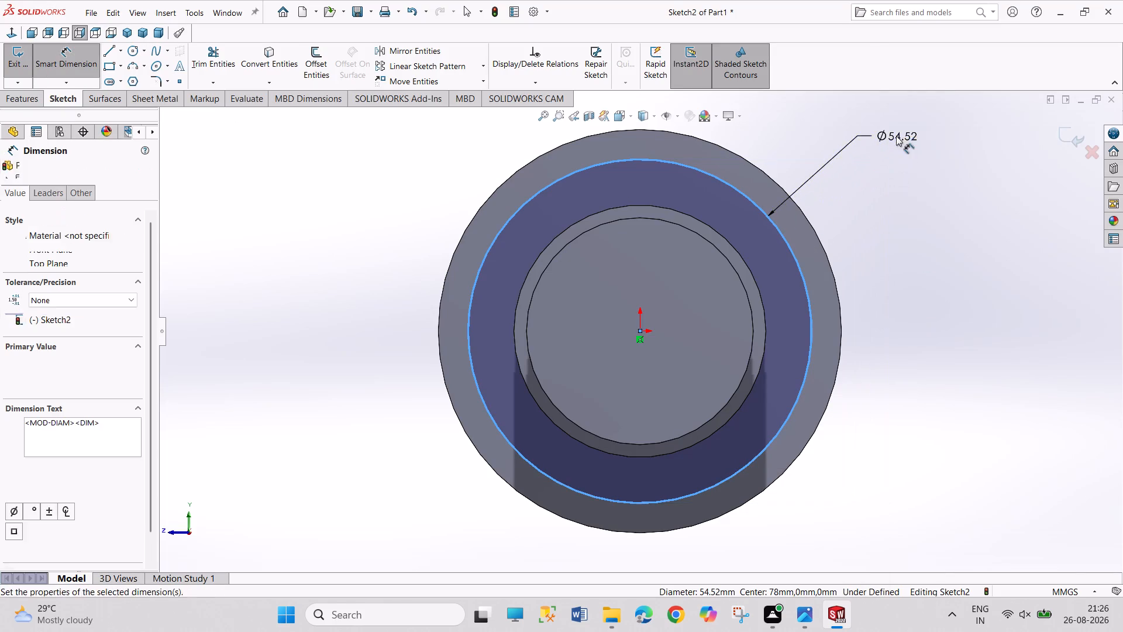
pyautogui.write('59')
pyautogui.press('Return')
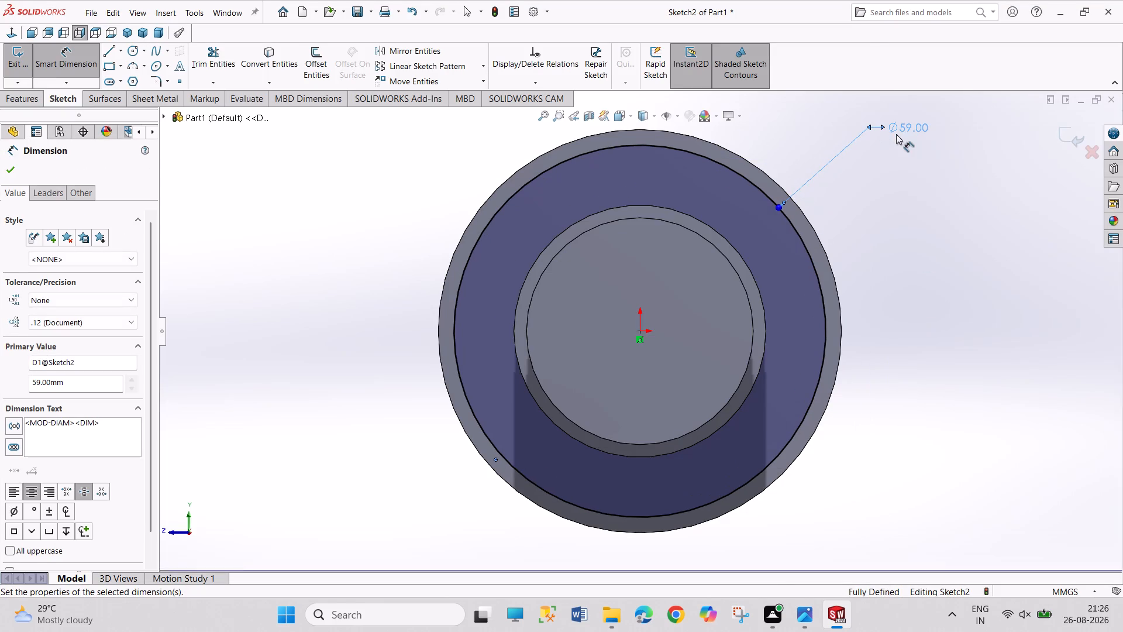
pyautogui.rightClick(883, 233)
pyautogui.click(900, 270)
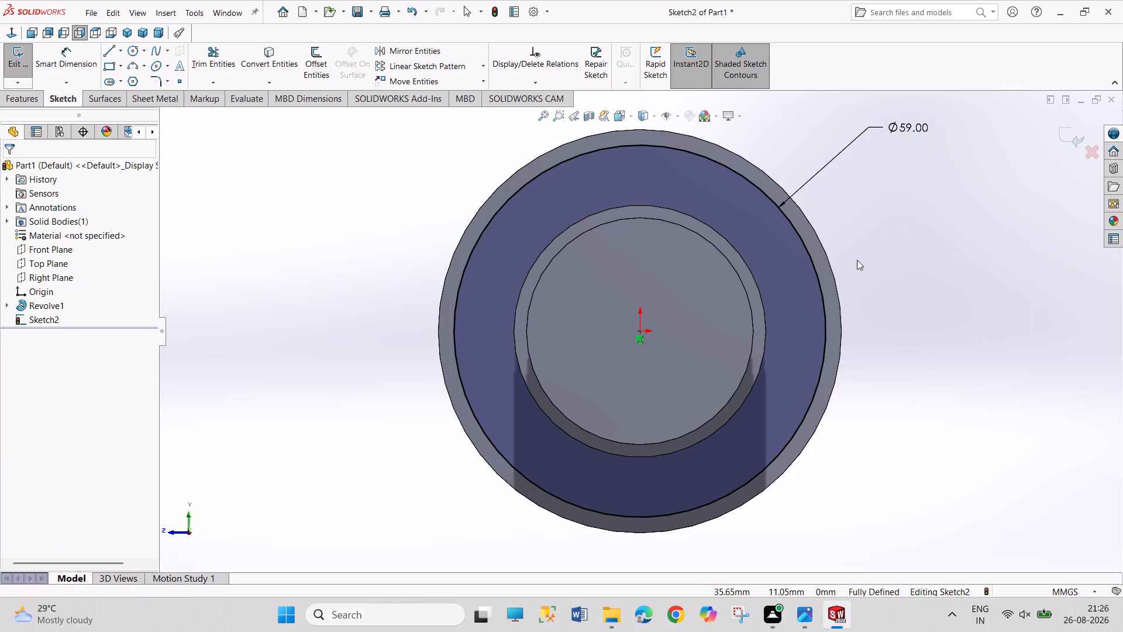
# Convert the gear section's outer circular edge into the sketch.
pyautogui.click(278, 54)
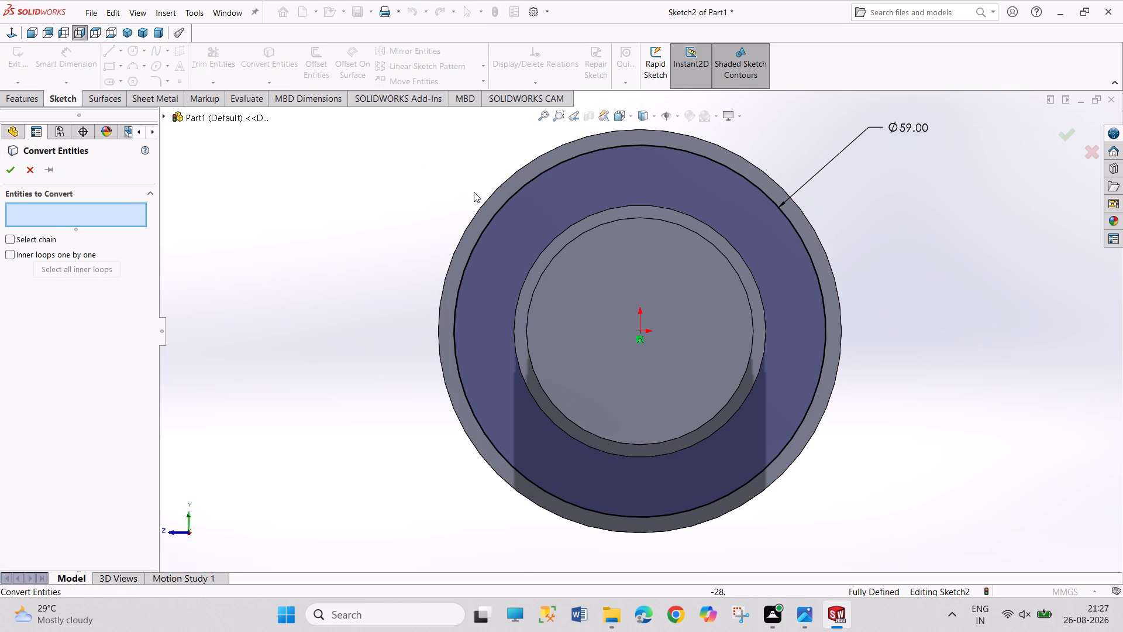
pyautogui.moveTo(487, 201); pyautogui.dragTo(480, 200)
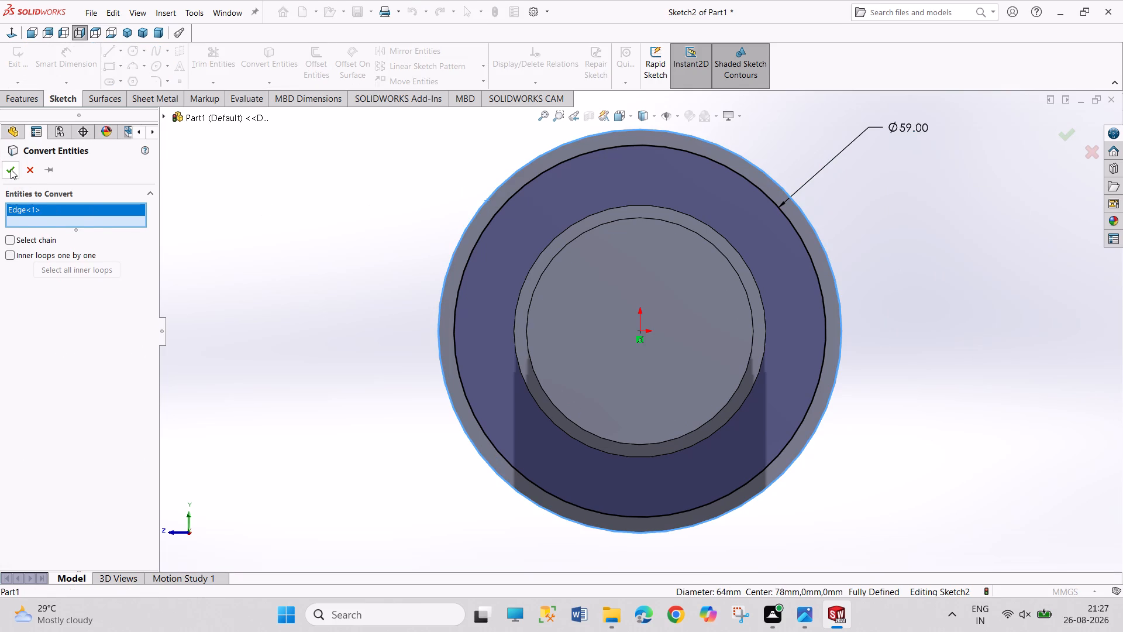
pyautogui.click(11, 169)
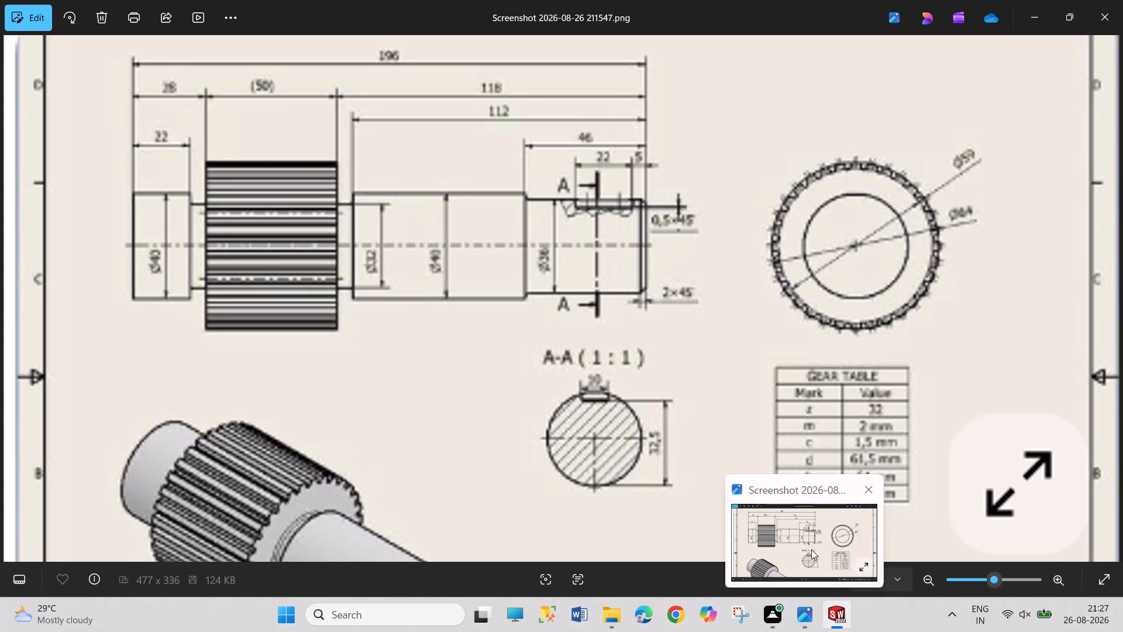
# Check the reference drawing, then sketch two separate vertical lines, each about 10 mm long, crossing both circles near the top of the gear face.
pyautogui.click(811, 549)
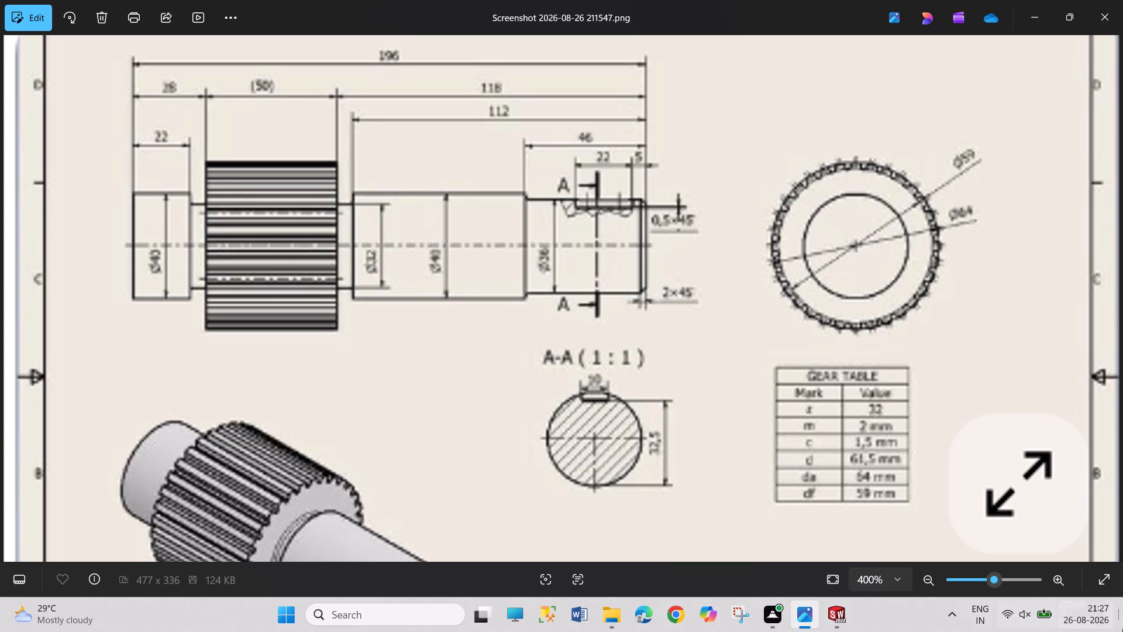
pyautogui.click(839, 602)
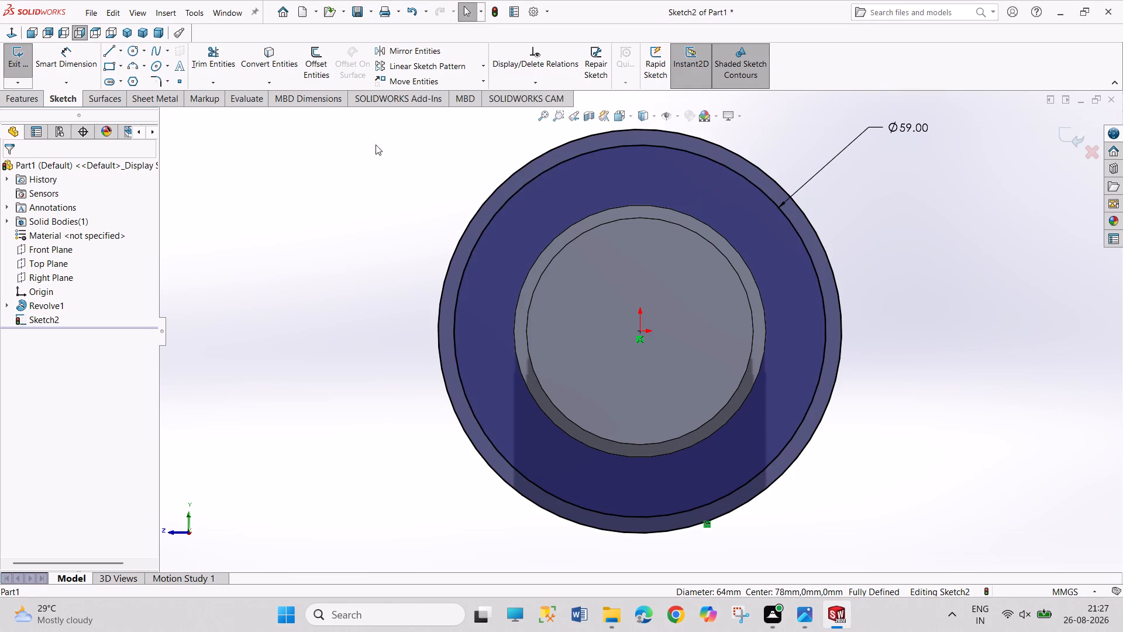
pyautogui.scroll(2, 662, 124)
pyautogui.scroll(-1, 652, 156)
pyautogui.scroll(-1, 668, 248)
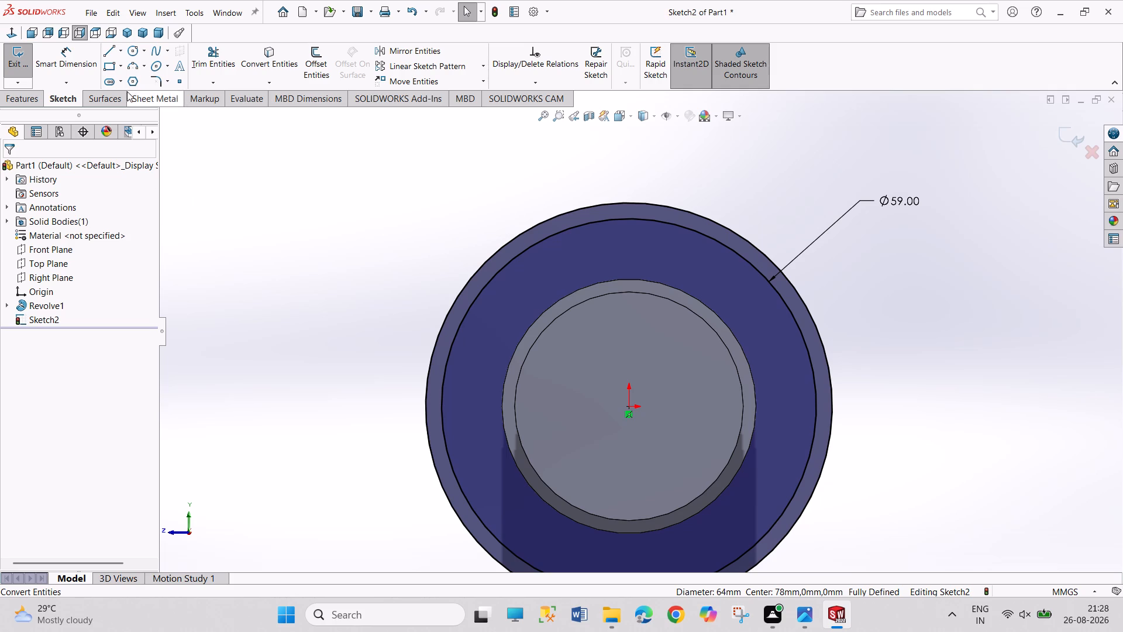
pyautogui.click(111, 49)
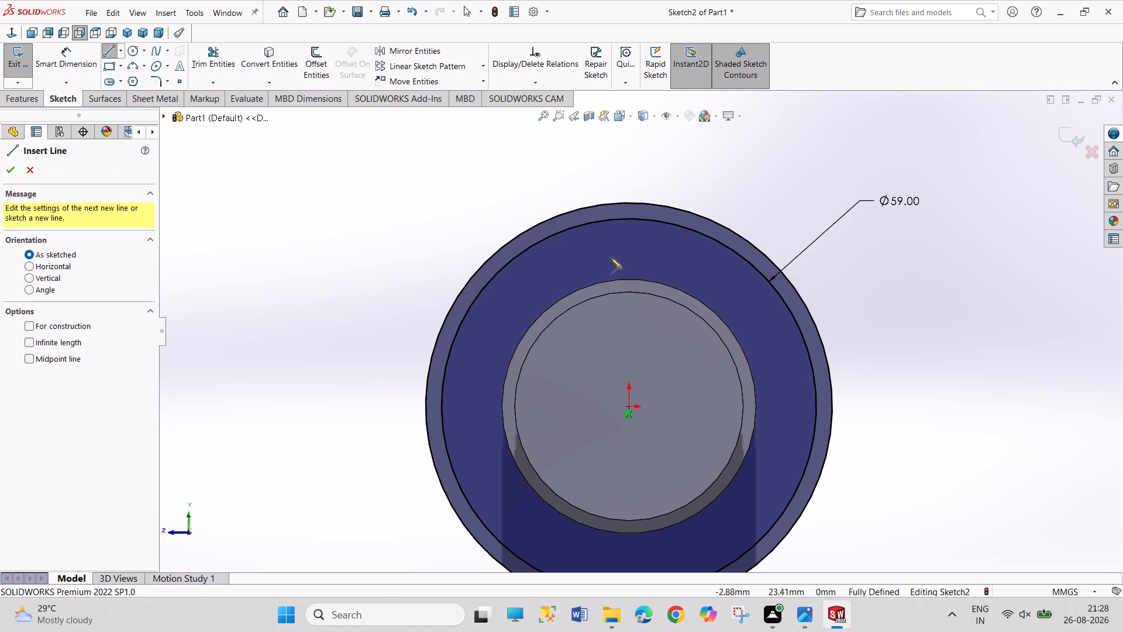
pyautogui.click(614, 242)
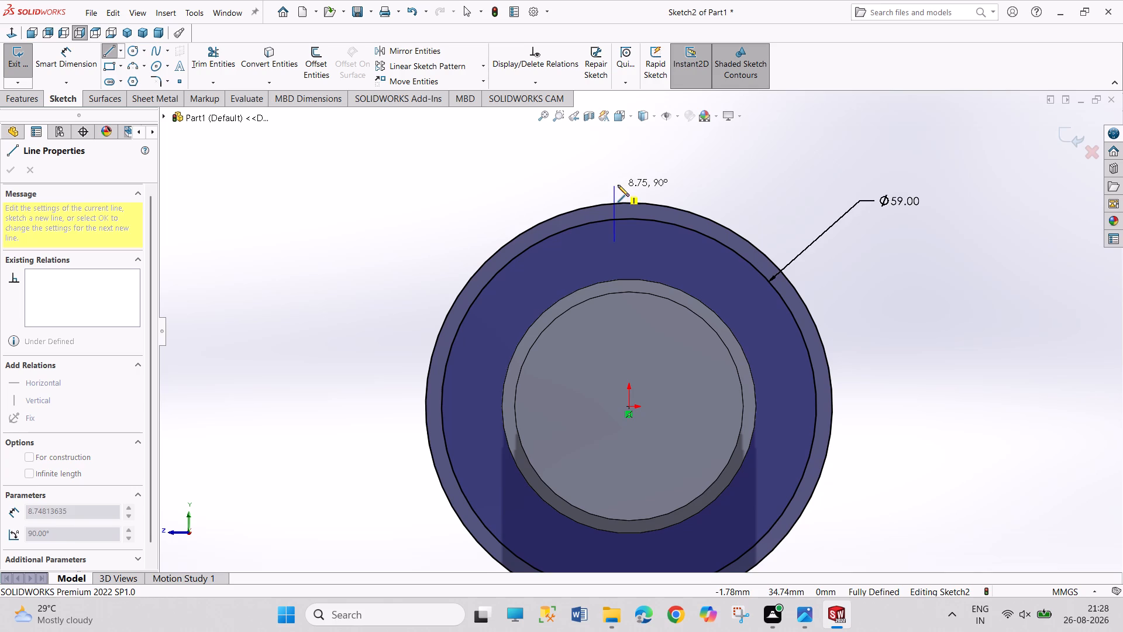
pyautogui.click(613, 180)
pyautogui.rightClick(628, 178)
pyautogui.click(644, 182)
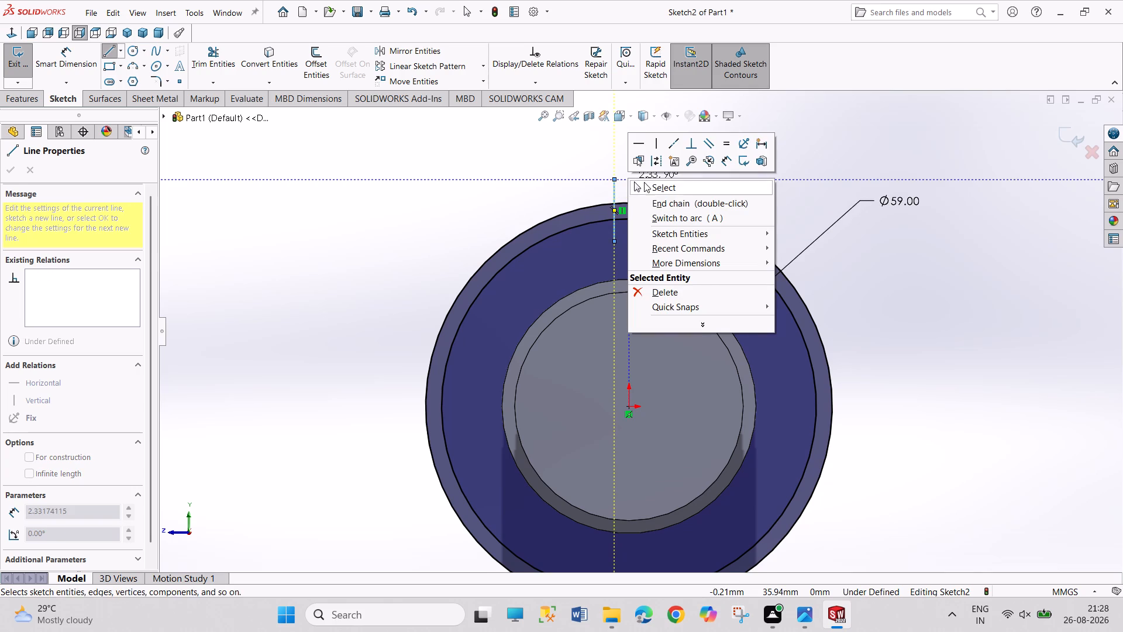
pyautogui.click(113, 51)
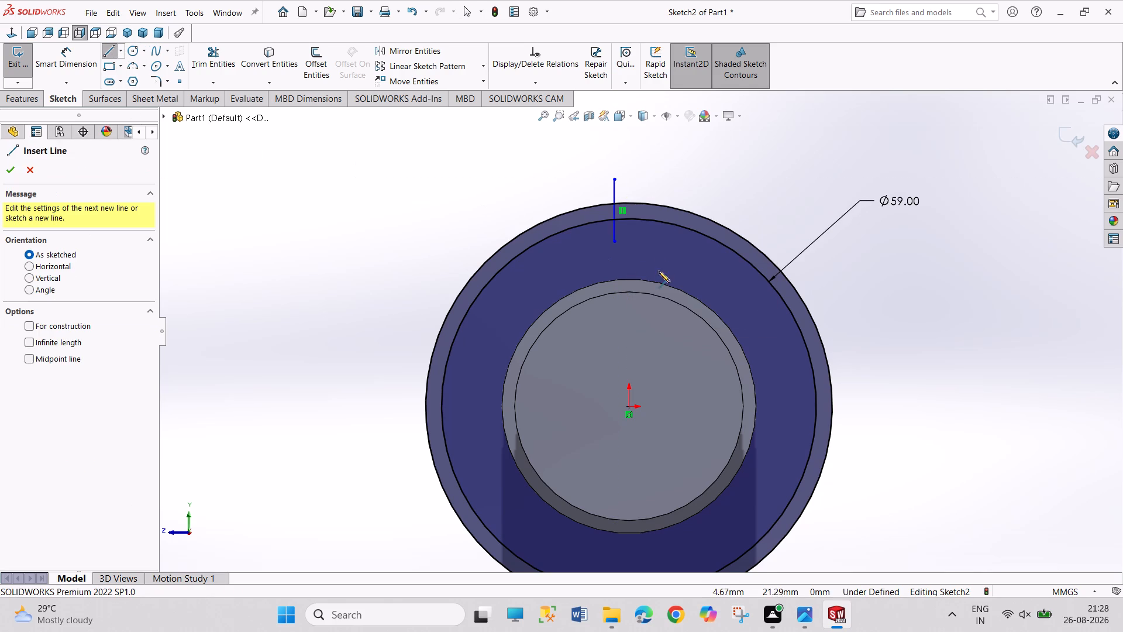
pyautogui.click(664, 241)
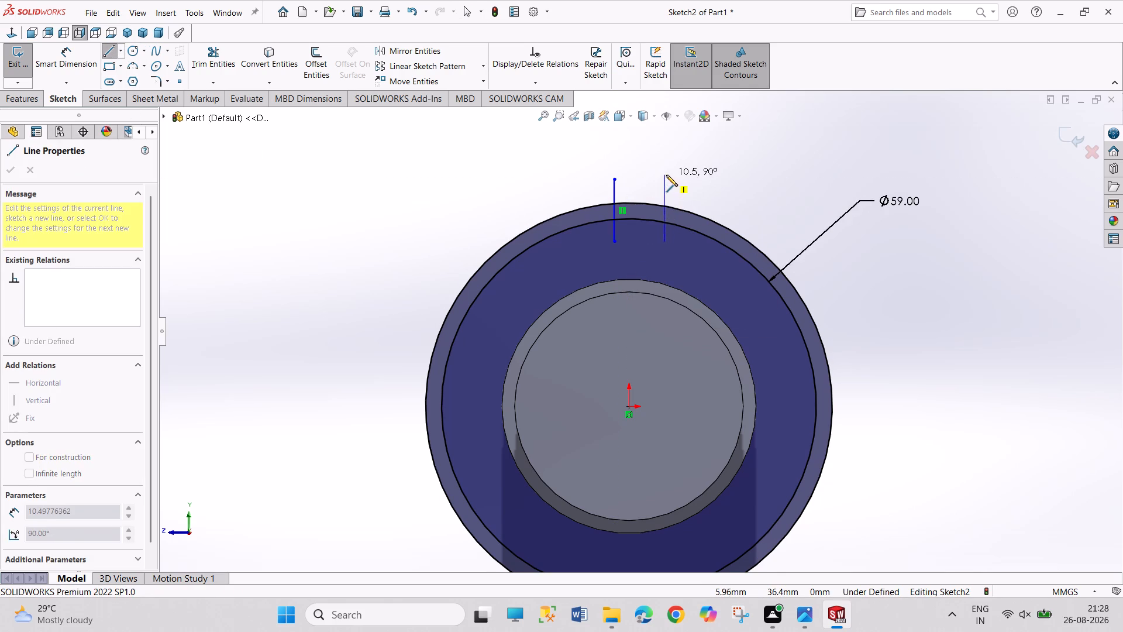
pyautogui.click(665, 175)
pyautogui.rightClick(708, 181)
pyautogui.click(733, 186)
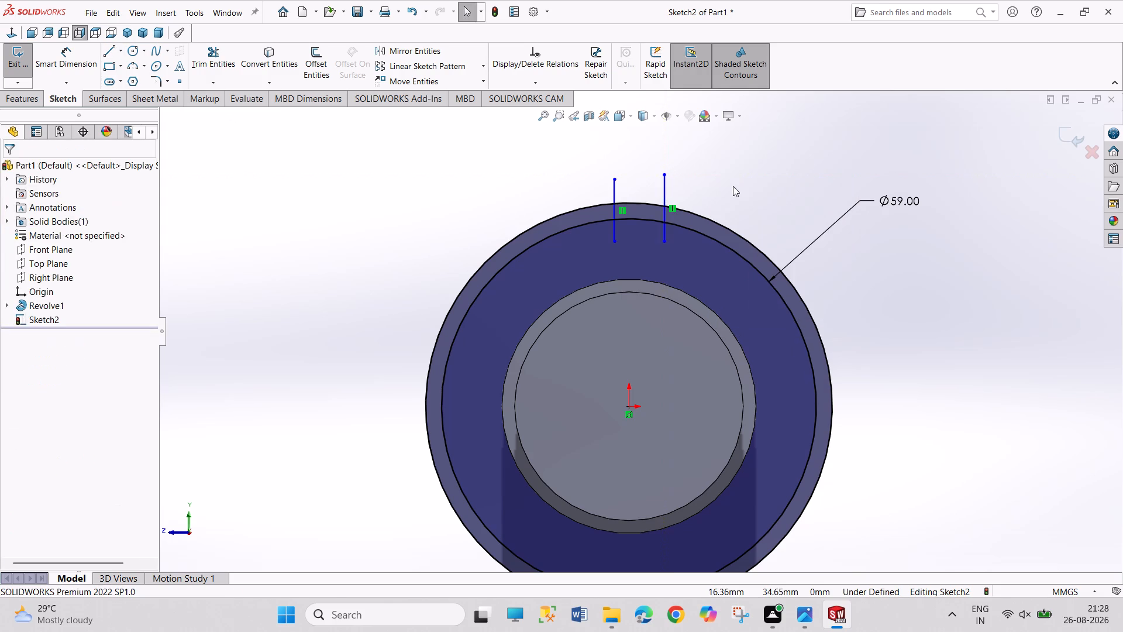
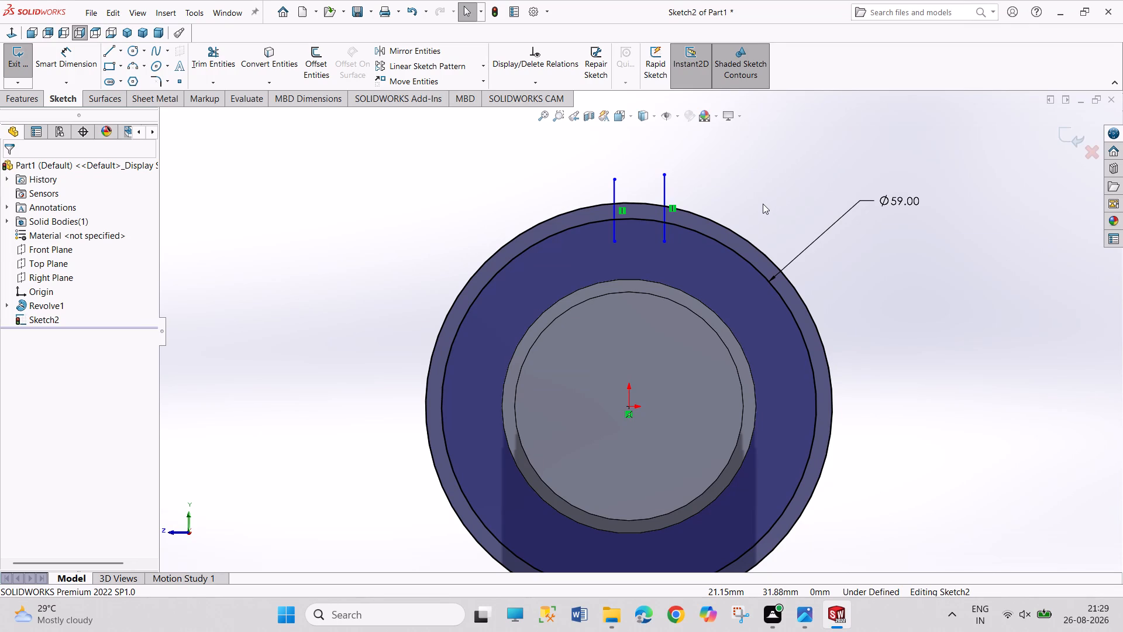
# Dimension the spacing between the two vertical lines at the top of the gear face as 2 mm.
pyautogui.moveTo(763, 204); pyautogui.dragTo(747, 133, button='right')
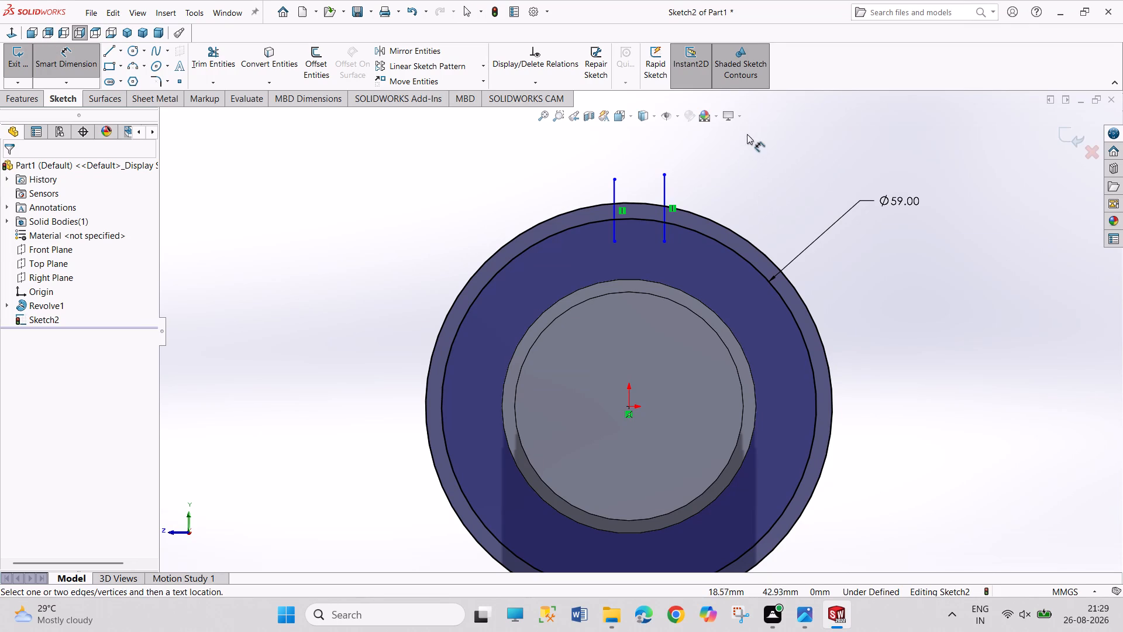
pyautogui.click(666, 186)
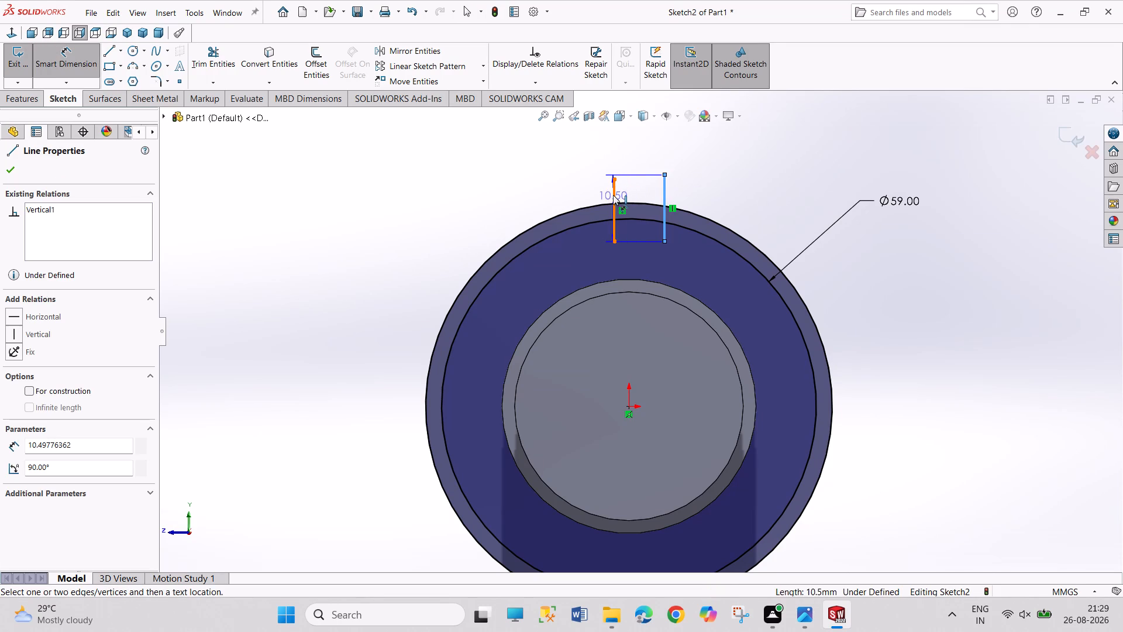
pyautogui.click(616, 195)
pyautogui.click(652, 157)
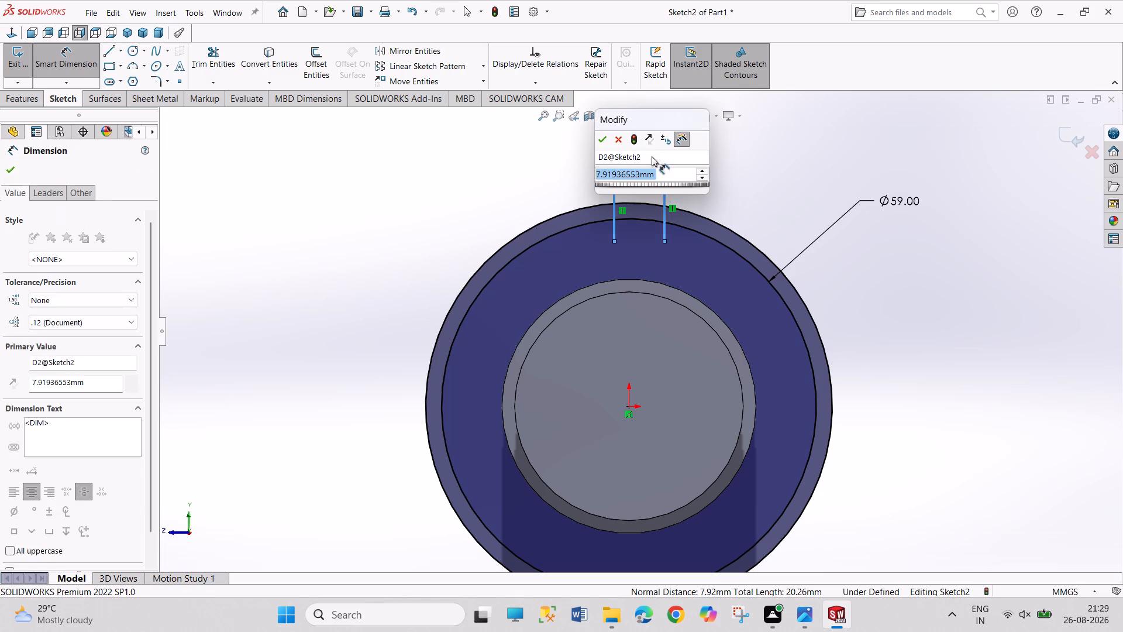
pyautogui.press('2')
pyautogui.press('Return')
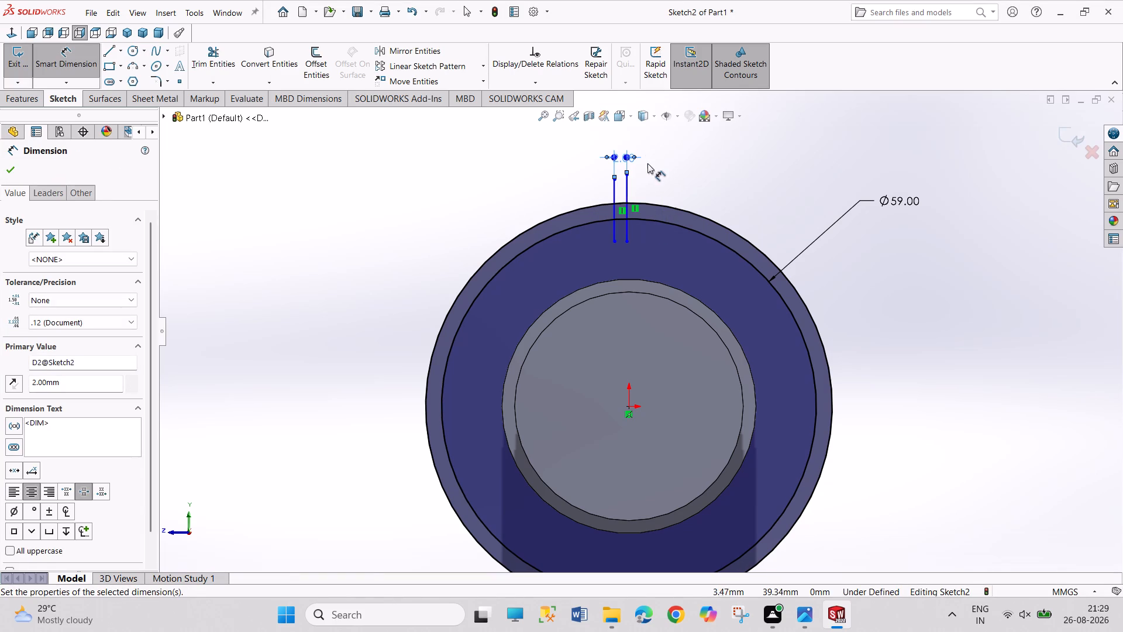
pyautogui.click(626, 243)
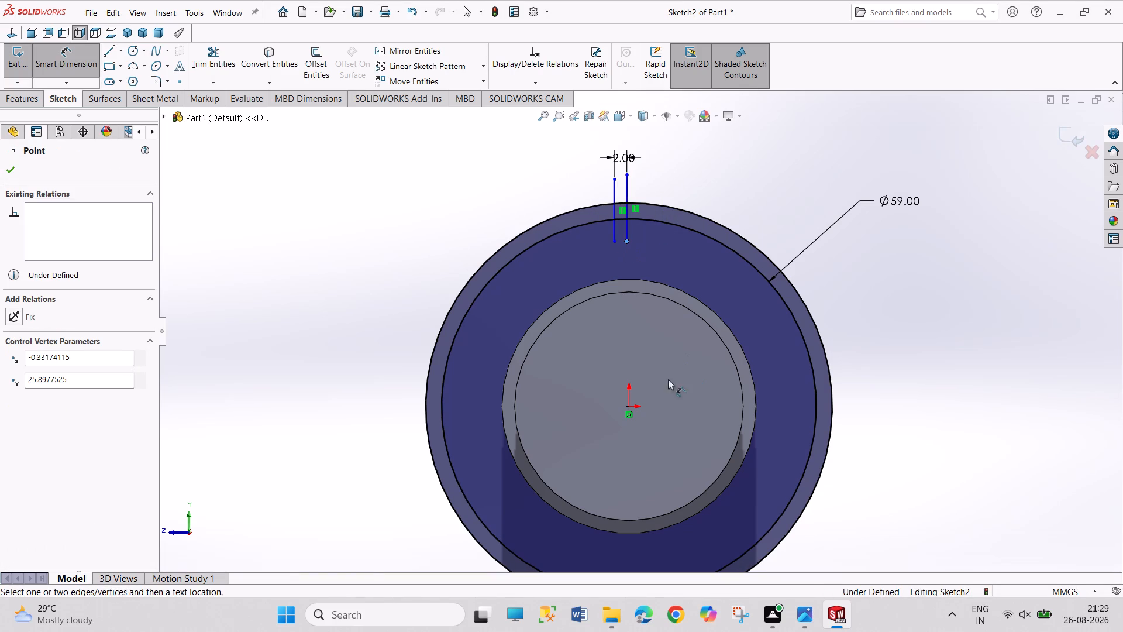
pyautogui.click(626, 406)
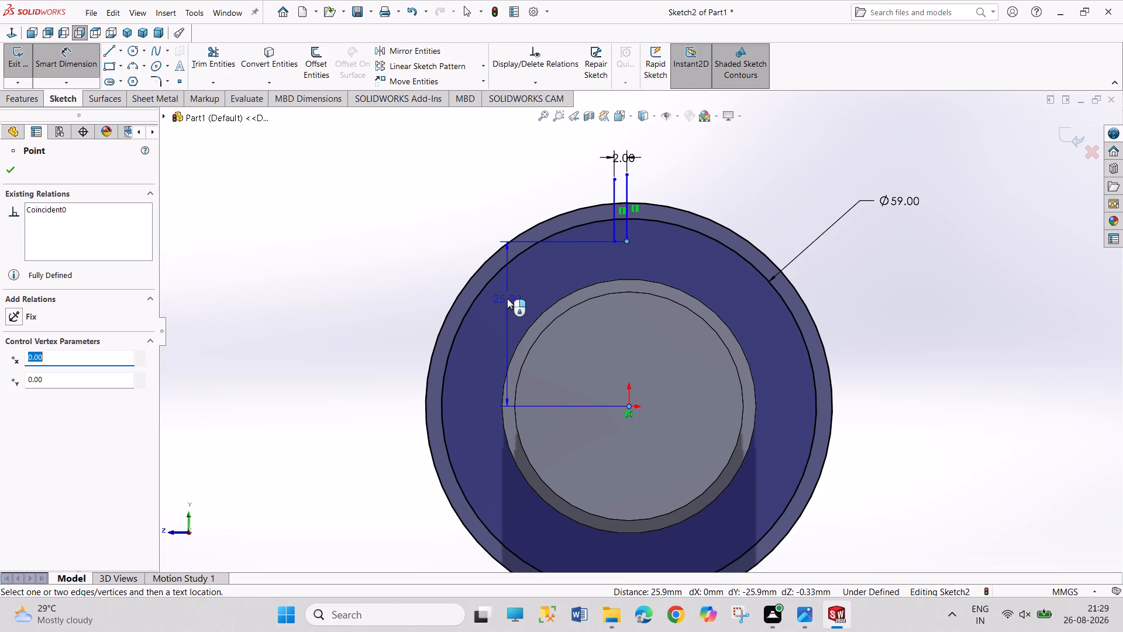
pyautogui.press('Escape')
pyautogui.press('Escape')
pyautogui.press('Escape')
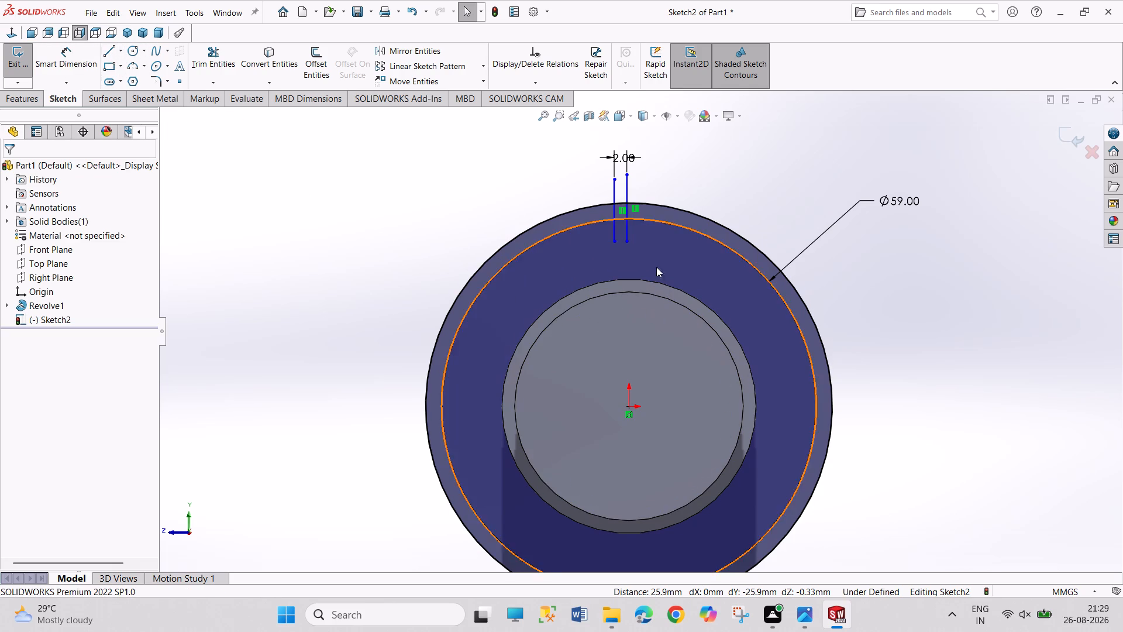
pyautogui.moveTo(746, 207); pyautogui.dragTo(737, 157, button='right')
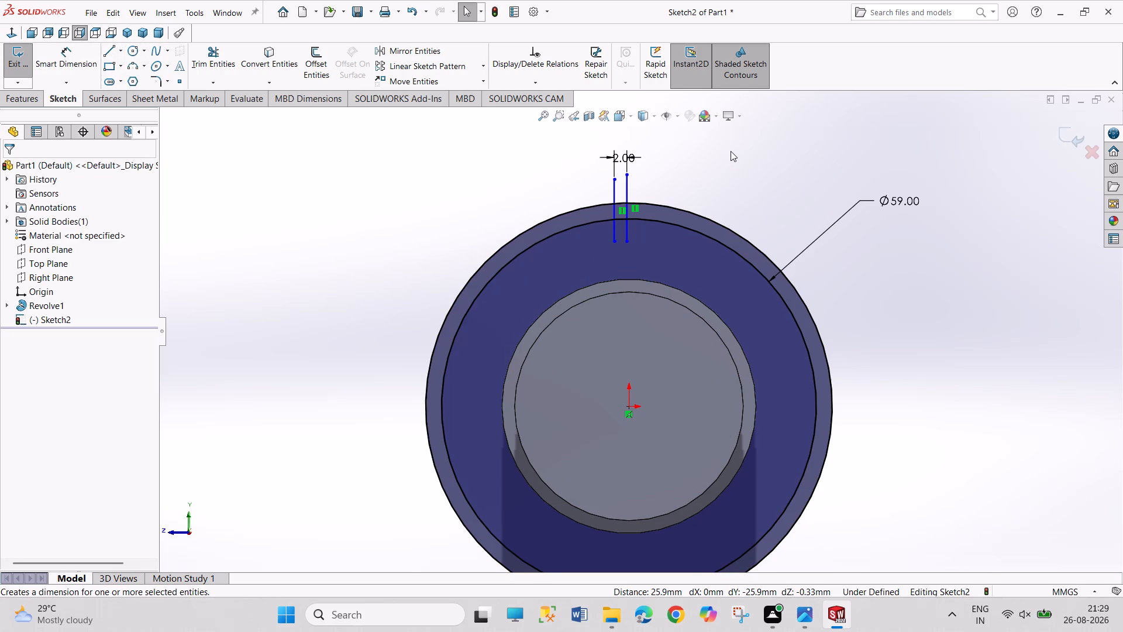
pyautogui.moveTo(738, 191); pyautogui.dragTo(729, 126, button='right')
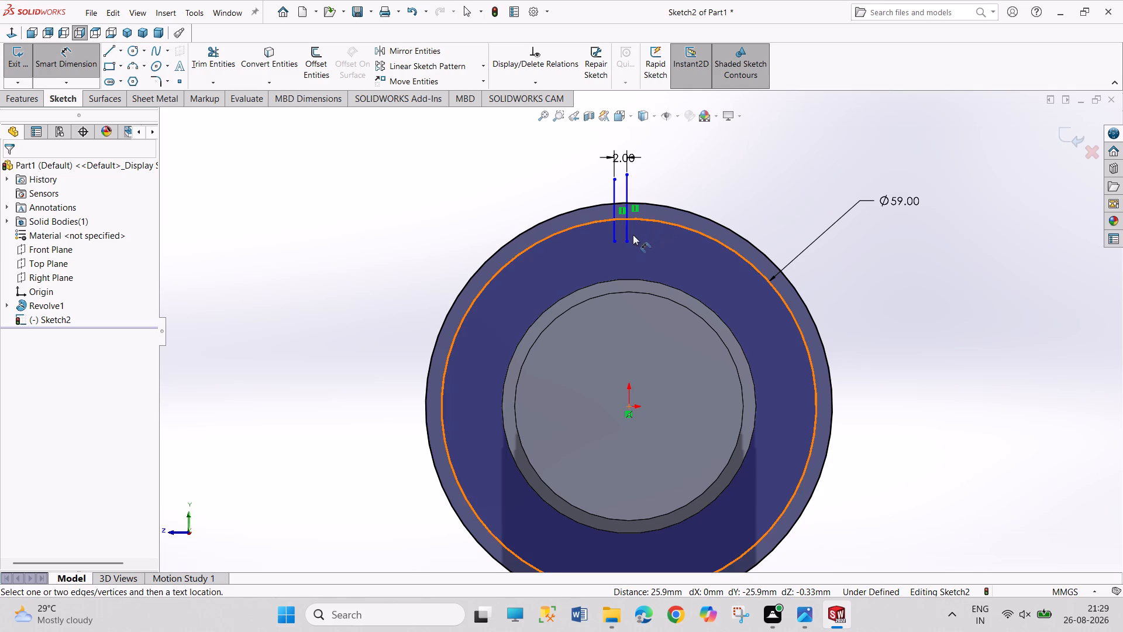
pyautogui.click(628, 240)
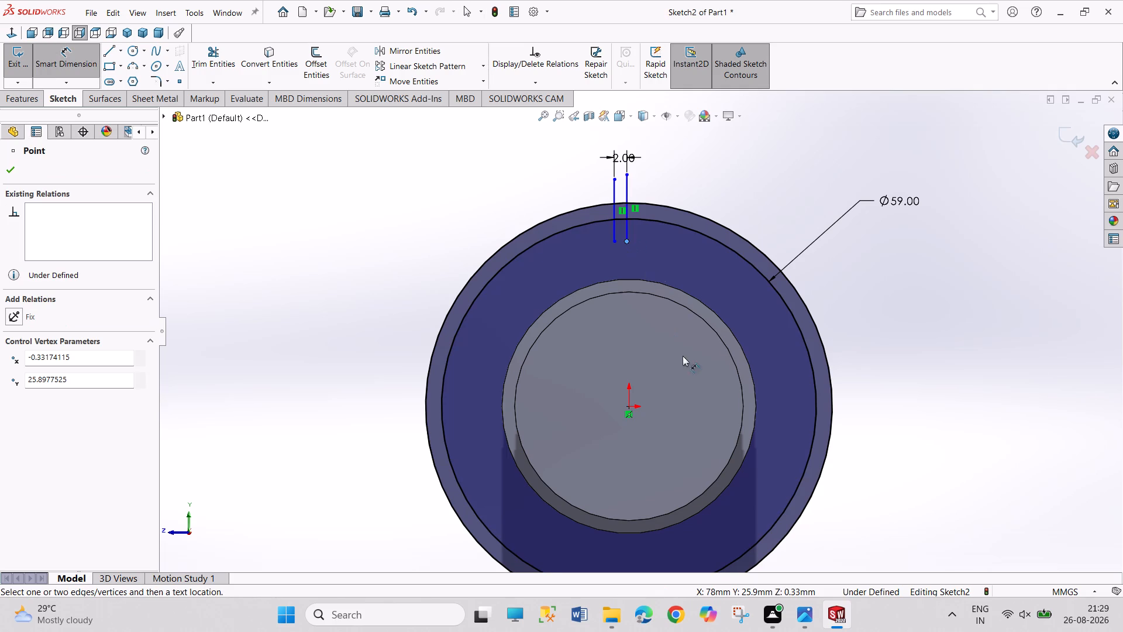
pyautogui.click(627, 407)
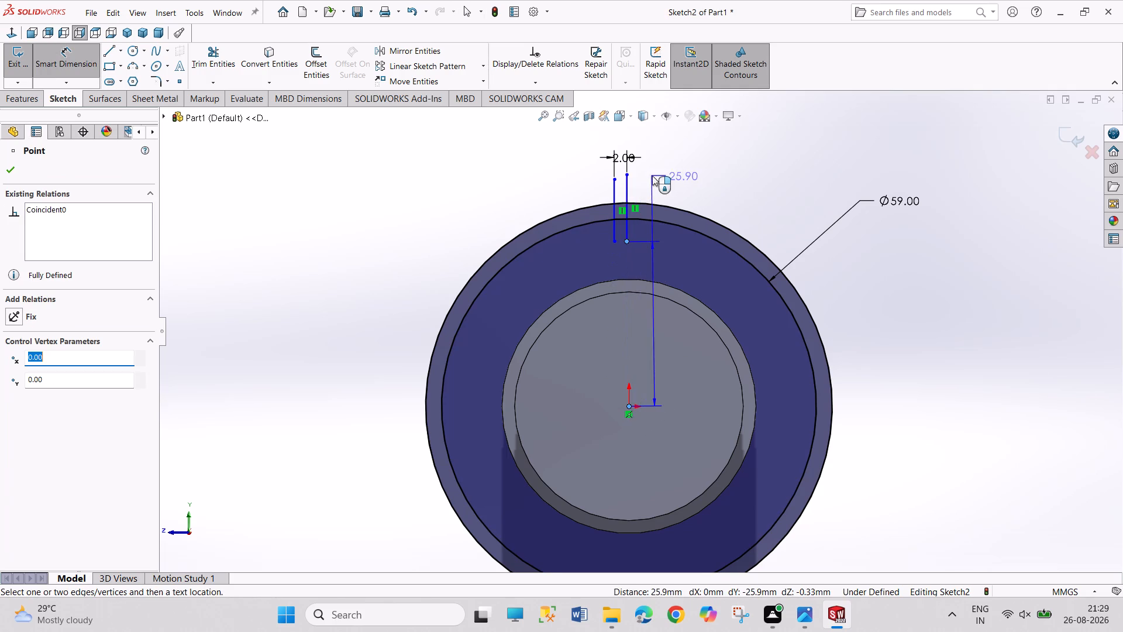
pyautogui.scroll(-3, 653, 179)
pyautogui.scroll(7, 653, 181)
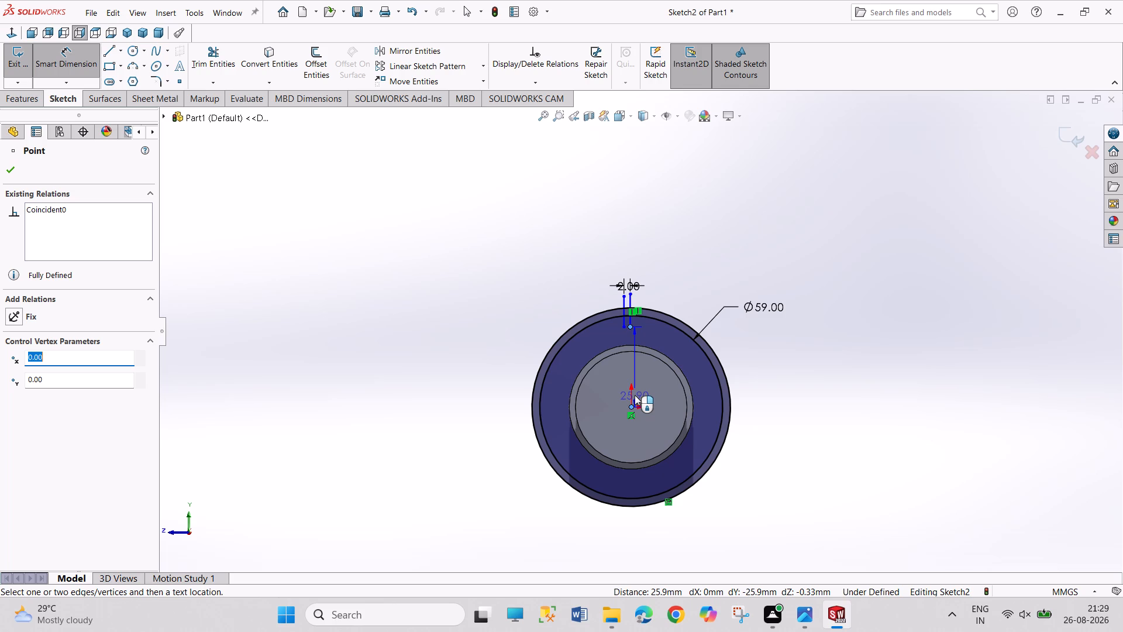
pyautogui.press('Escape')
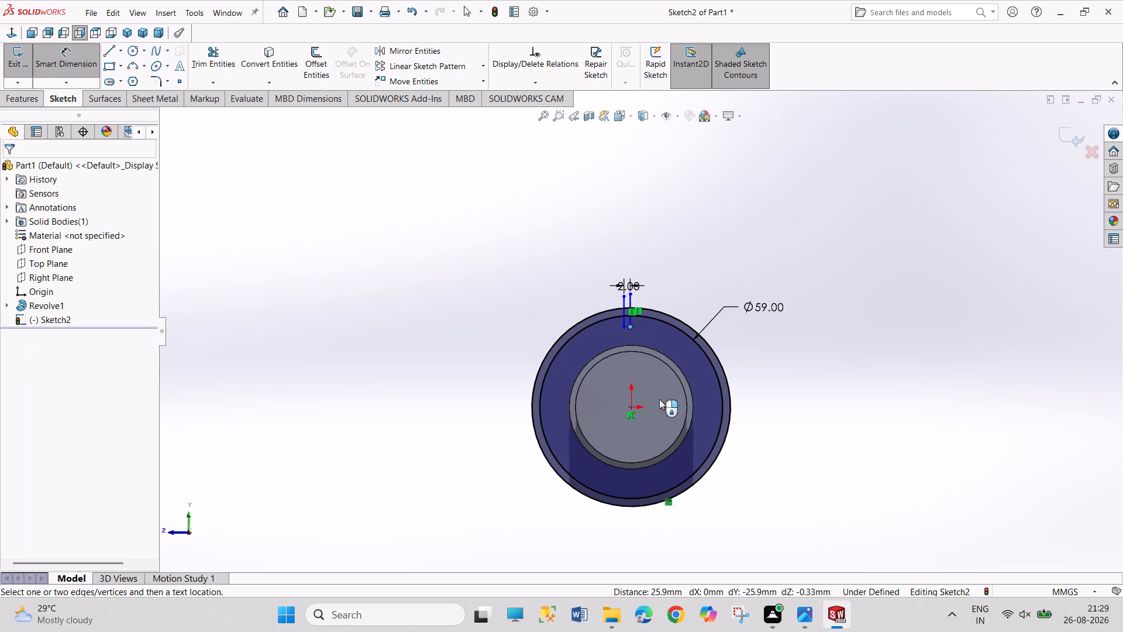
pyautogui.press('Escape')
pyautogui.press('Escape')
# Switch to the reference drawing in Photos and examine the gear table values up close.
pyautogui.click(802, 623)
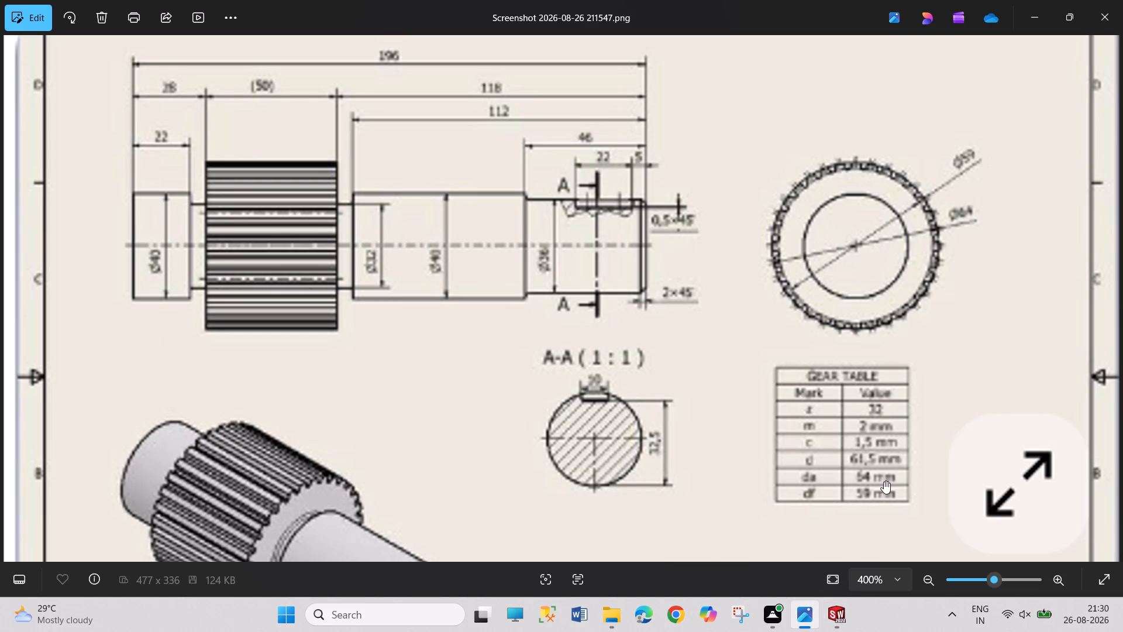
pyautogui.moveTo(884, 481); pyautogui.dragTo(824, 386)
pyautogui.scroll(2, 1015, 394)
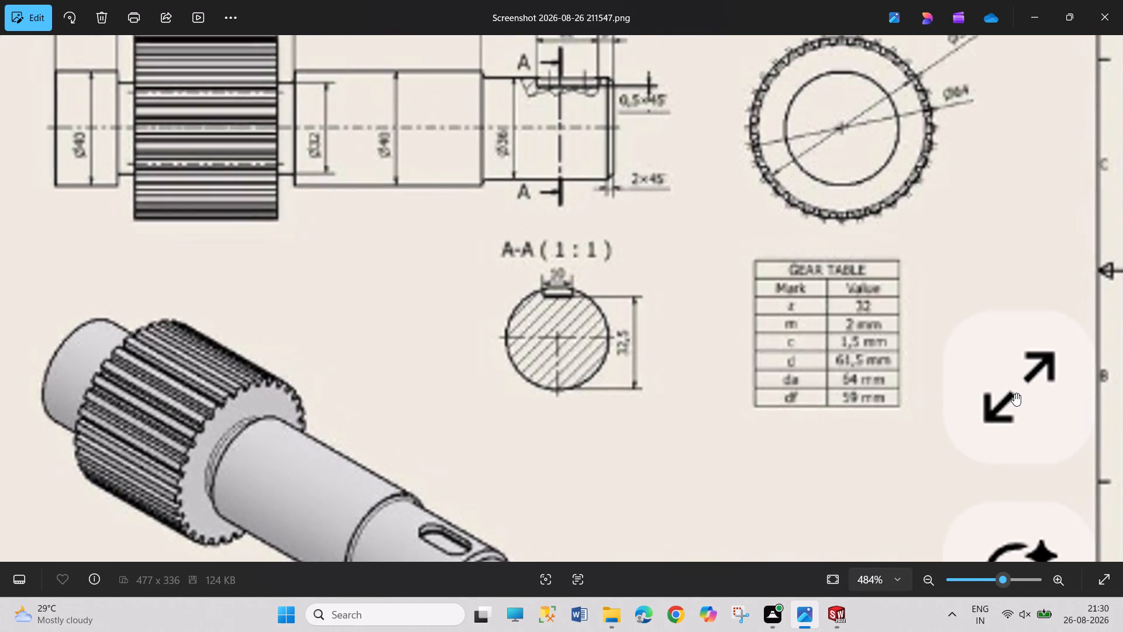
pyautogui.scroll(5, 1012, 391)
pyautogui.scroll(2, 890, 242)
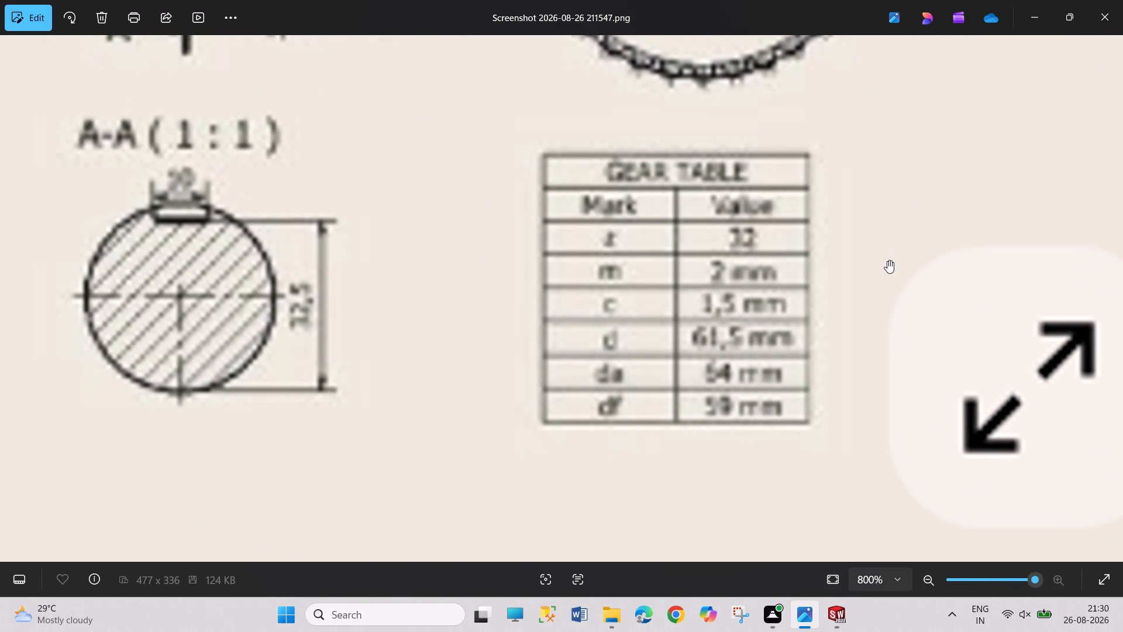
pyautogui.scroll(-2, 863, 317)
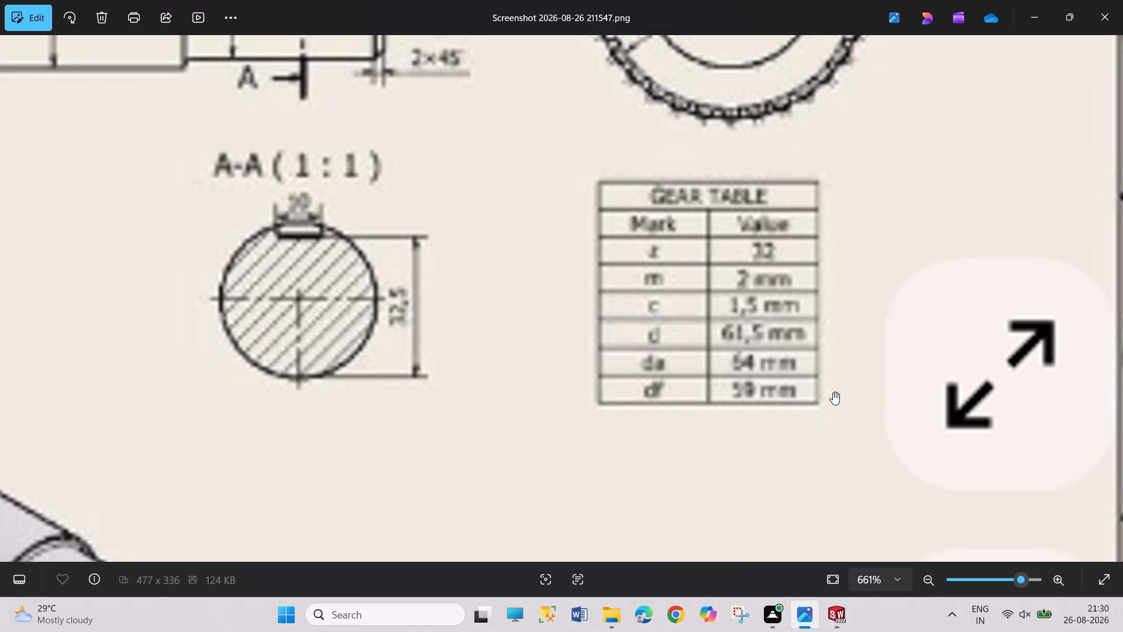
# Return to SOLIDWORKS and delete both vertical lines crossing the circles at the top of the gear face.
pyautogui.click(835, 622)
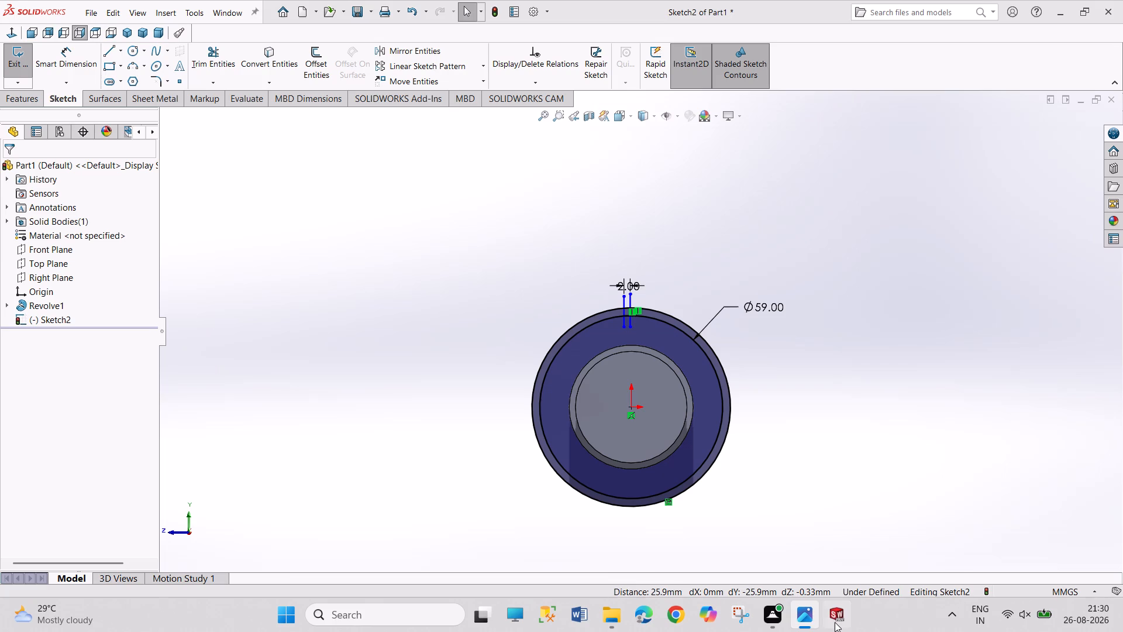
pyautogui.scroll(4, 645, 314)
pyautogui.scroll(-5, 638, 327)
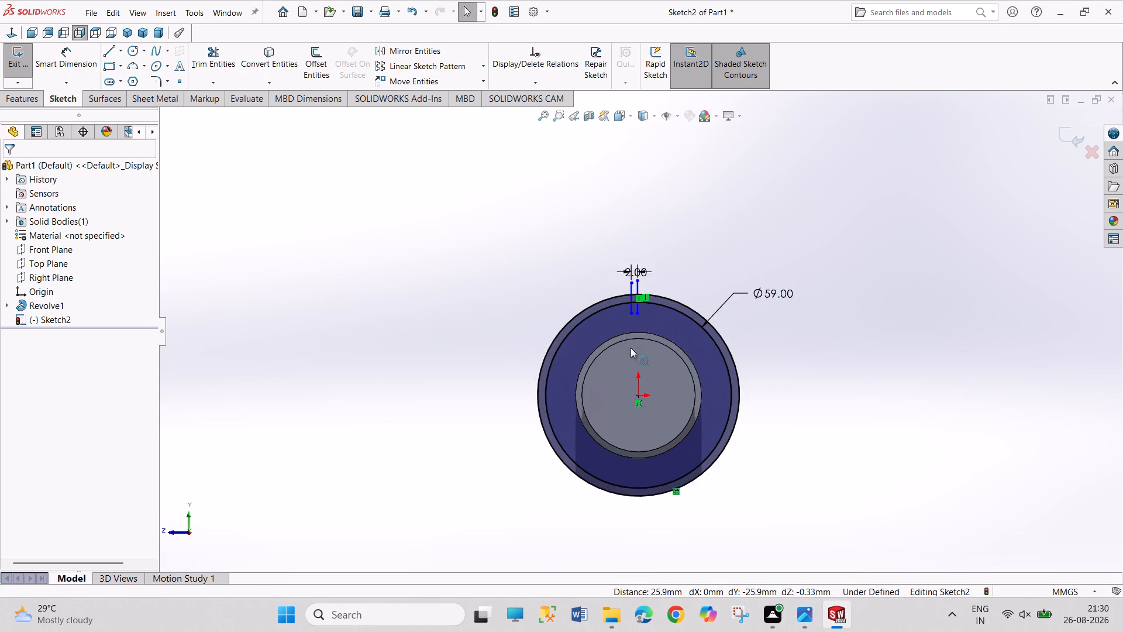
pyautogui.scroll(-4, 636, 322)
pyautogui.click(643, 227)
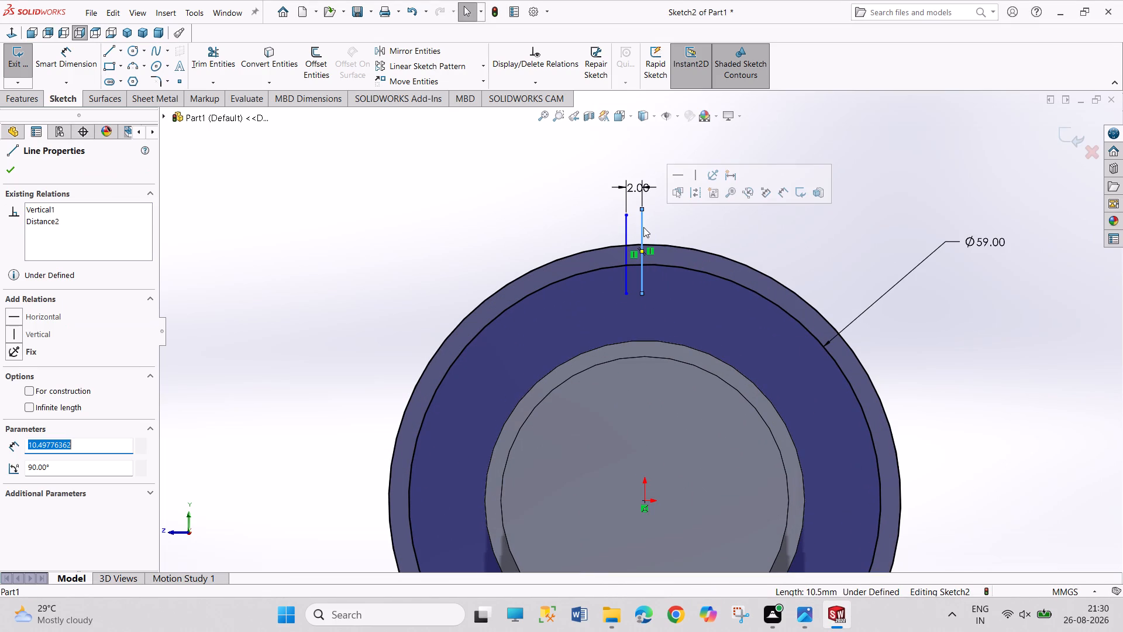
pyautogui.press('Delete')
pyautogui.click(503, 304)
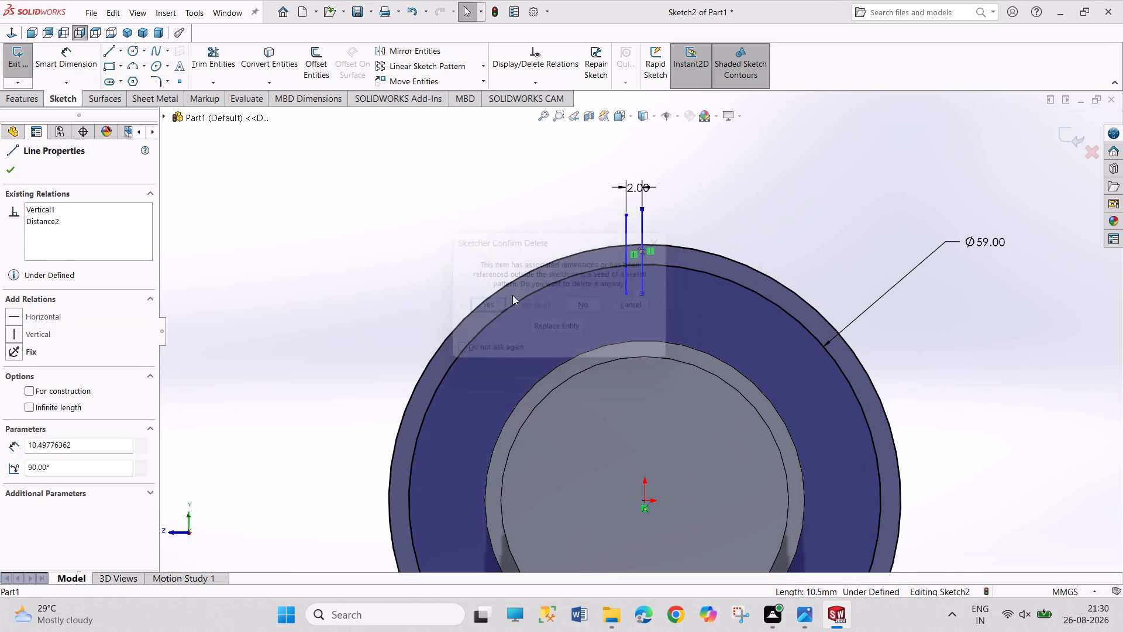
pyautogui.click(626, 233)
pyautogui.press('Delete')
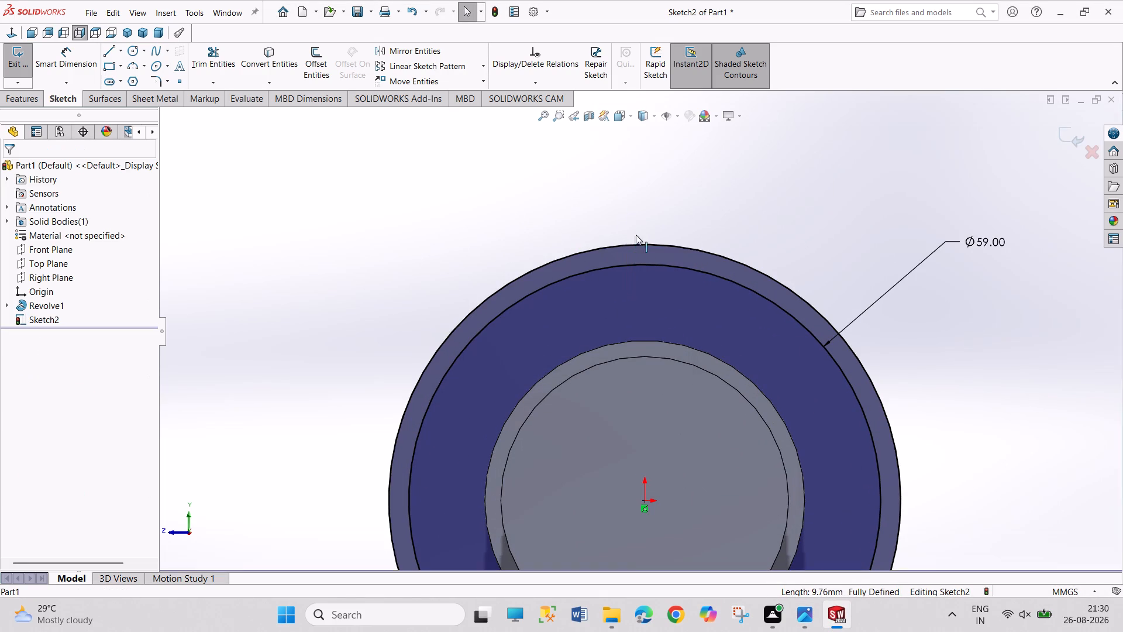
# Sketch one vertical line about 14 mm long crossing both circles near the gear's top, offset about 4 mm left of the origin.
pyautogui.click(109, 54)
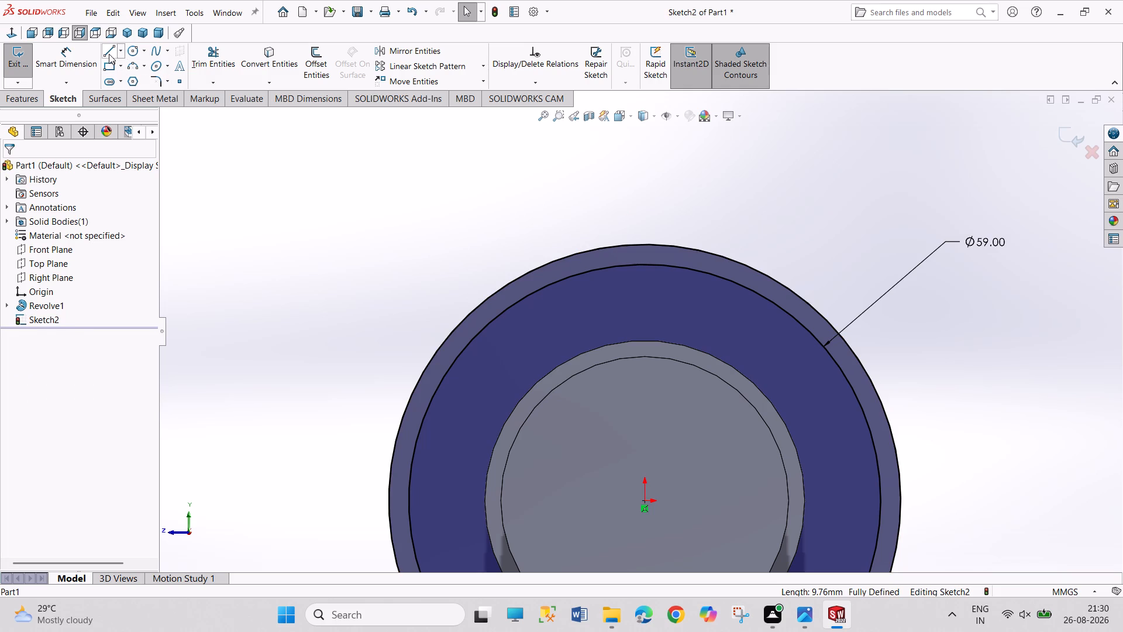
pyautogui.click(613, 312)
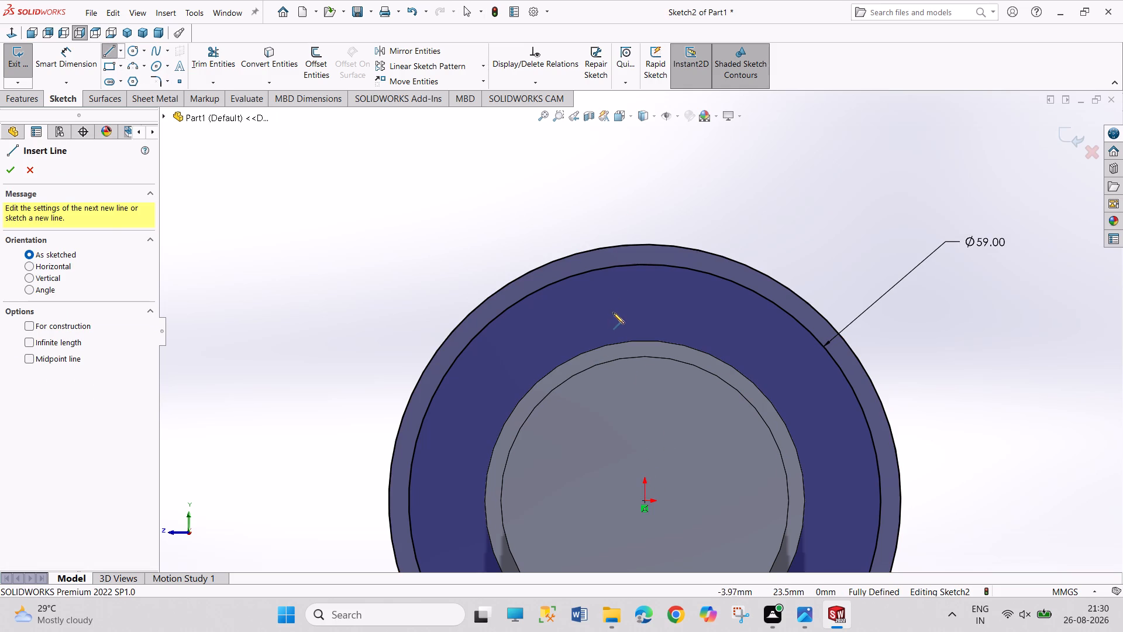
pyautogui.click(614, 199)
pyautogui.rightClick(671, 198)
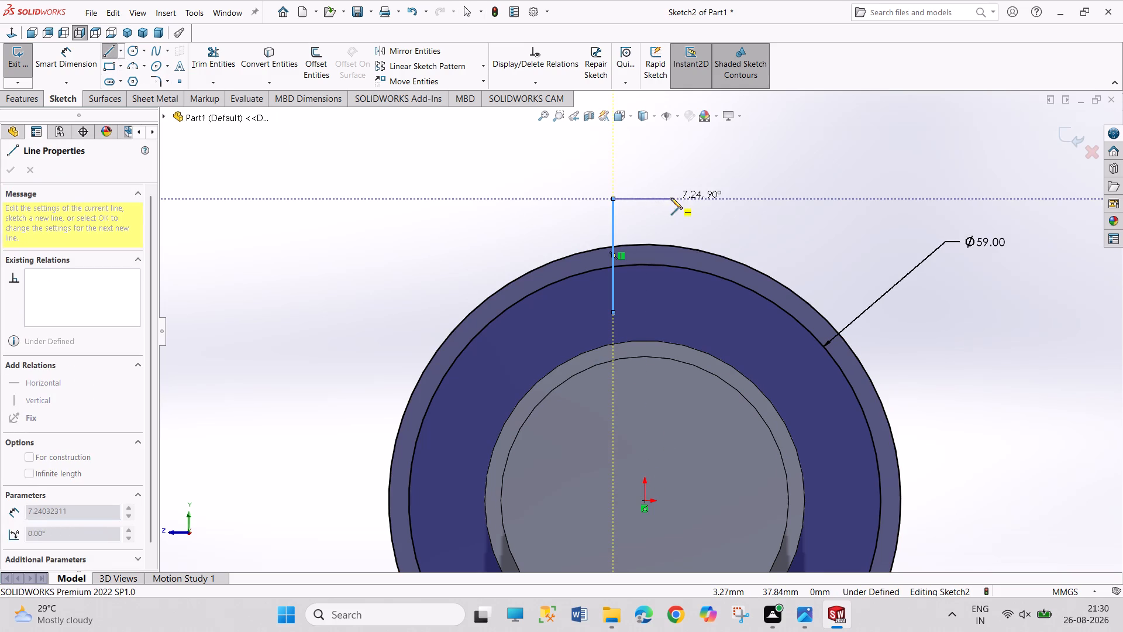
pyautogui.click(688, 204)
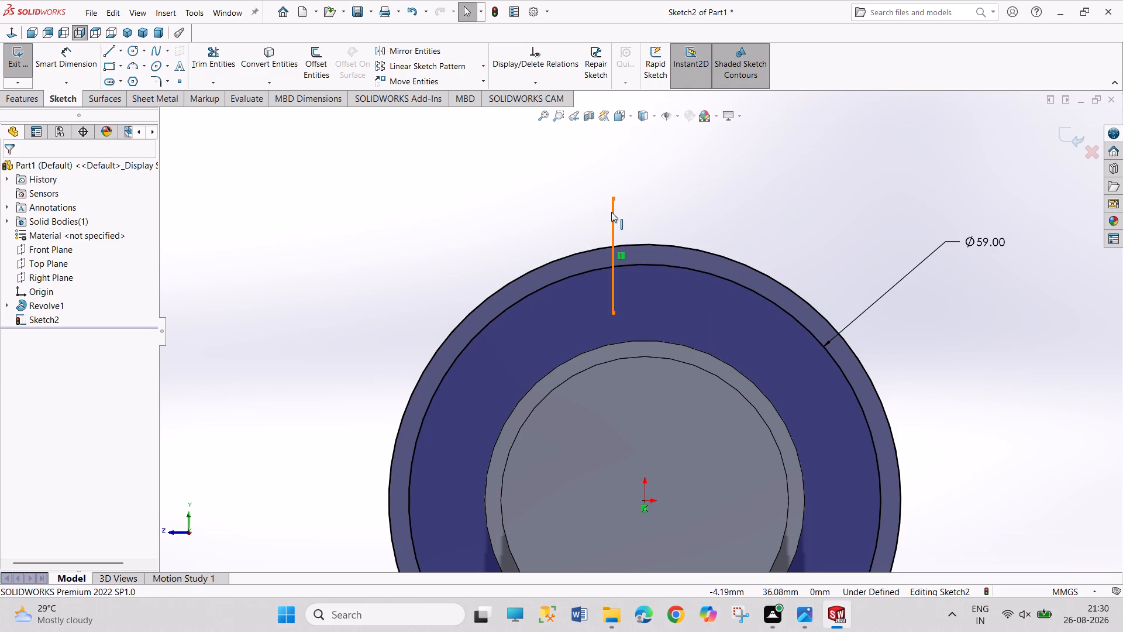
# Mirror the vertical line about the Front Plane, keeping the original.
pyautogui.click(611, 212)
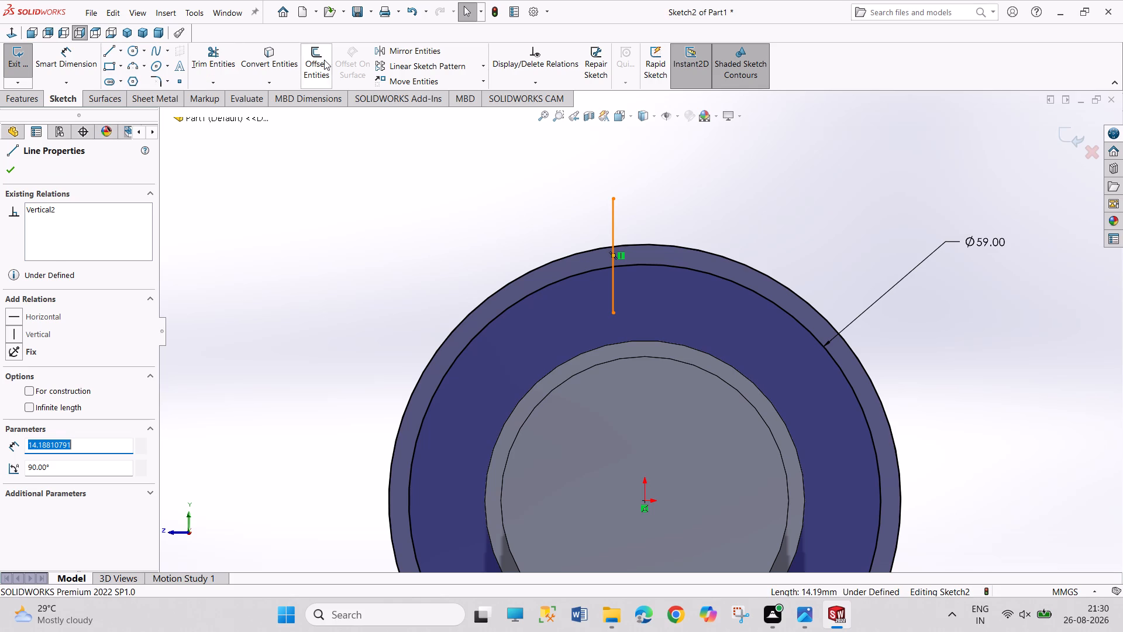
pyautogui.click(382, 55)
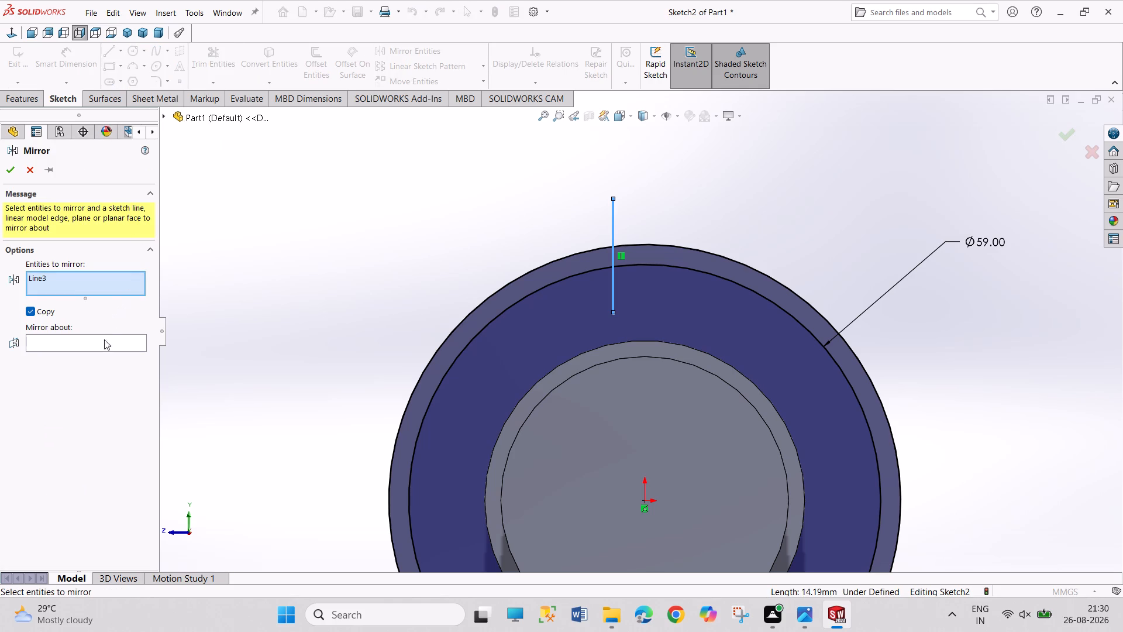
pyautogui.click(95, 350)
pyautogui.click(94, 342)
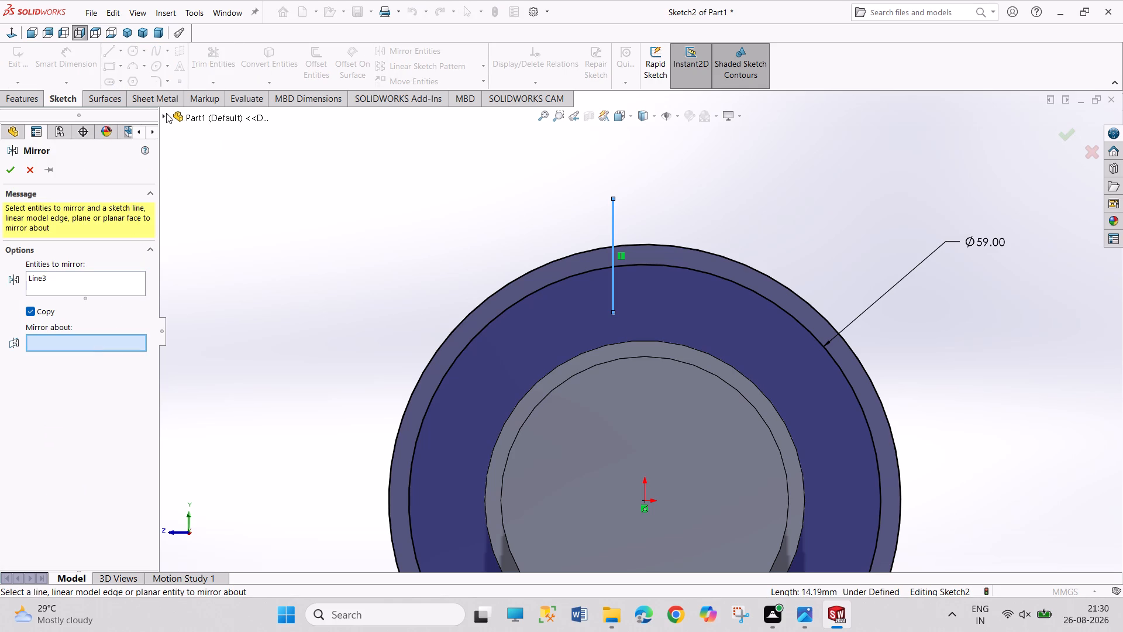
pyautogui.click(166, 113)
pyautogui.click(211, 198)
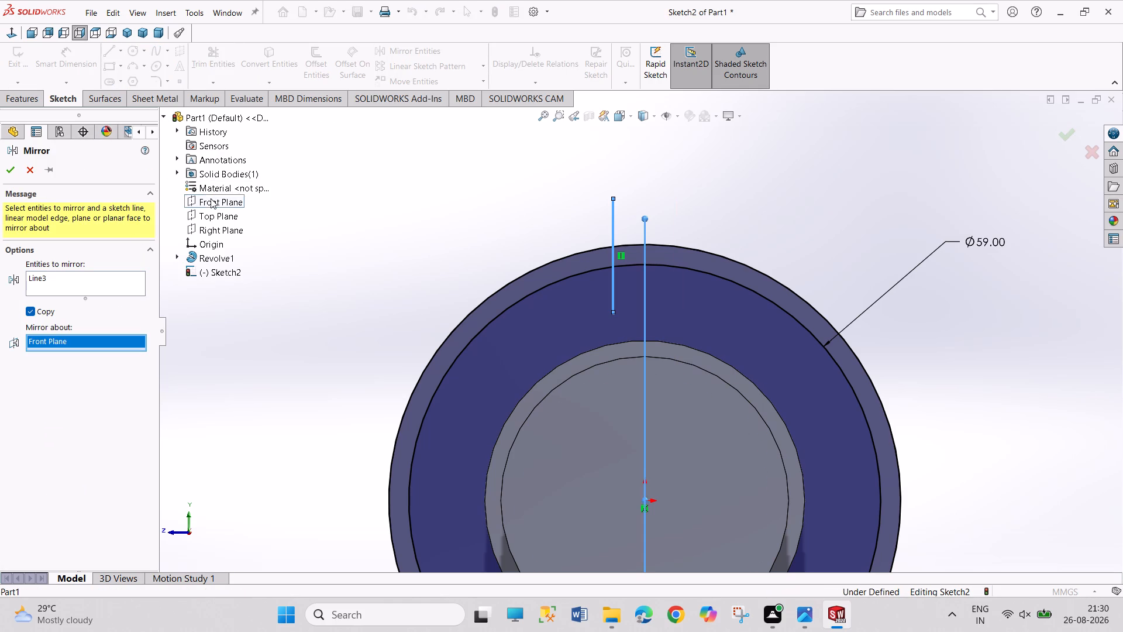
pyautogui.click(9, 171)
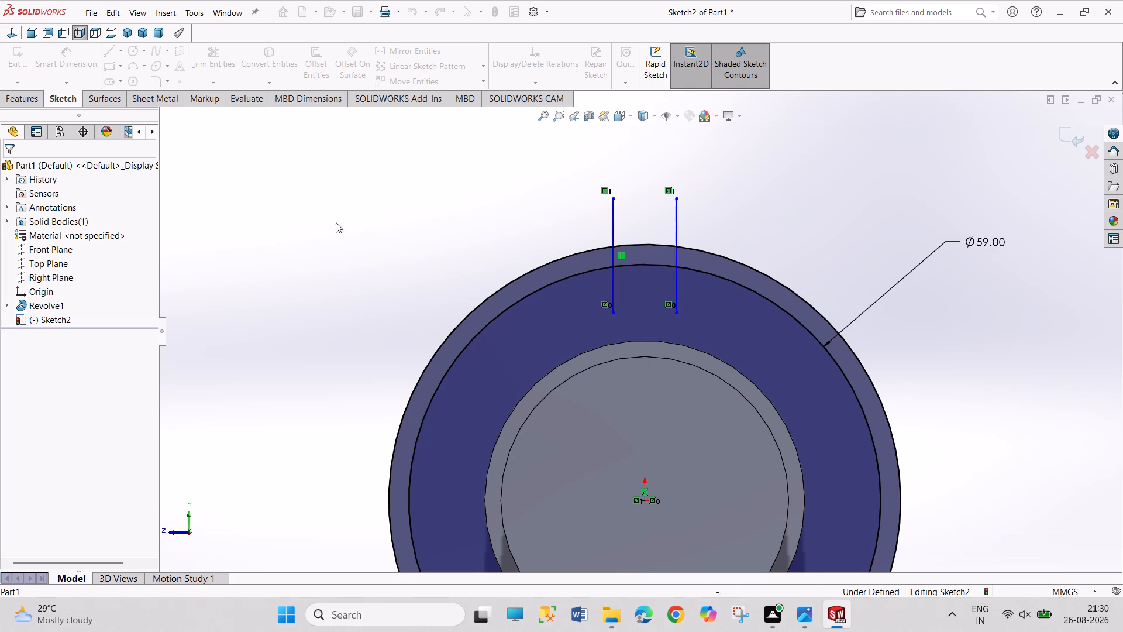
# Dimension the spacing between the upper endpoints of the two mirrored vertical lines as 2 mm.
pyautogui.moveTo(364, 259); pyautogui.dragTo(365, 169, button='right')
pyautogui.click(614, 201)
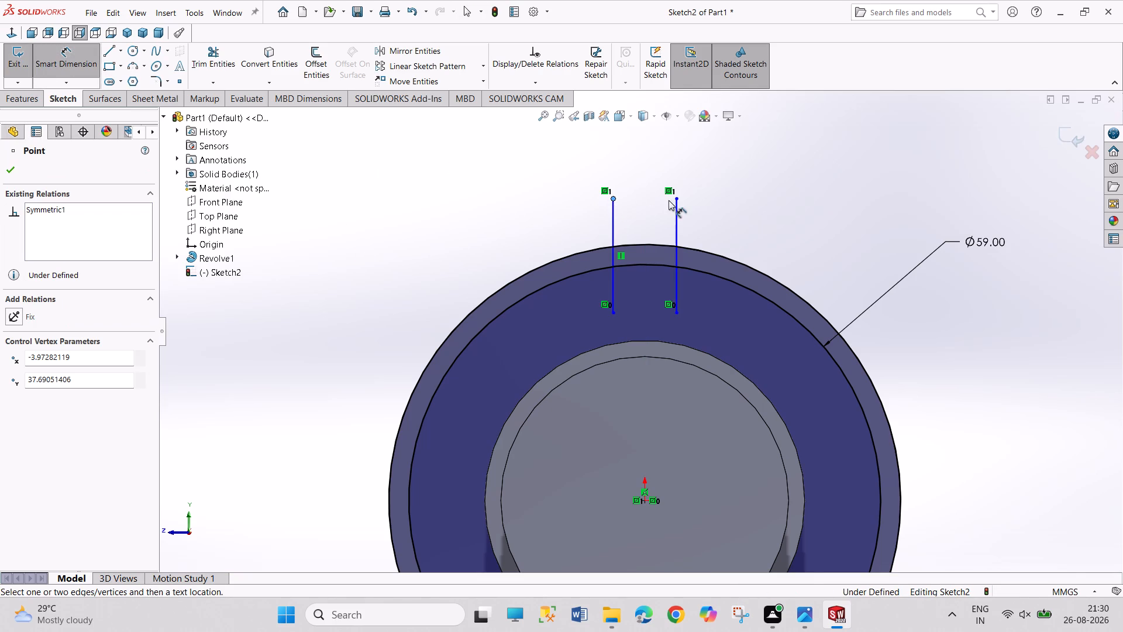
pyautogui.click(678, 201)
pyautogui.click(718, 168)
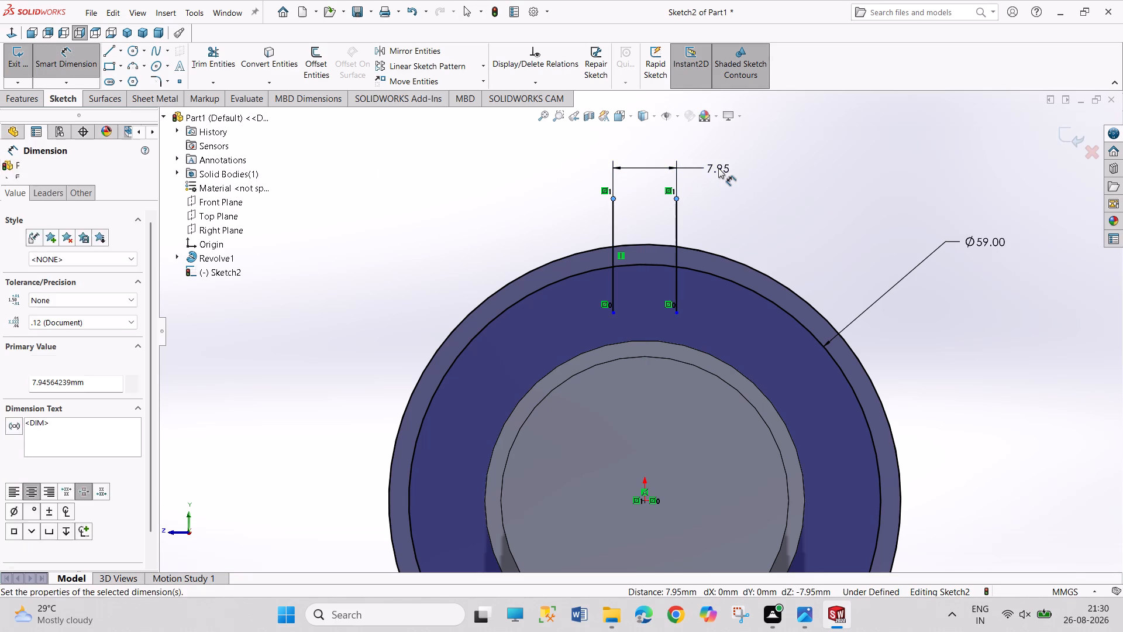
pyautogui.press('2')
pyautogui.press('Return')
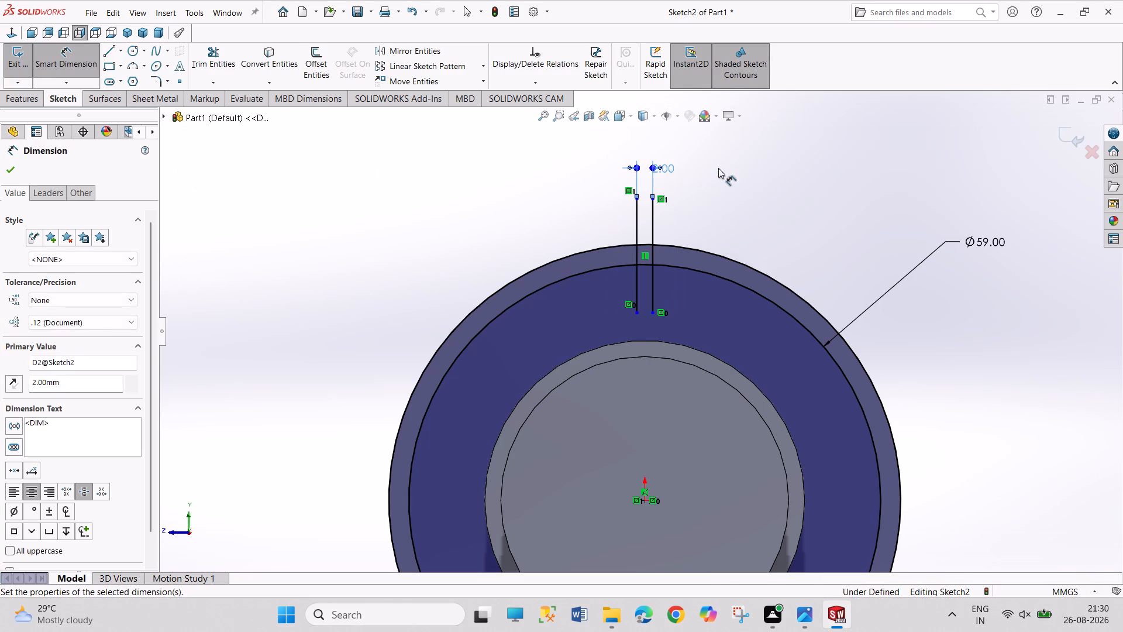
pyautogui.rightClick(755, 205)
pyautogui.click(768, 245)
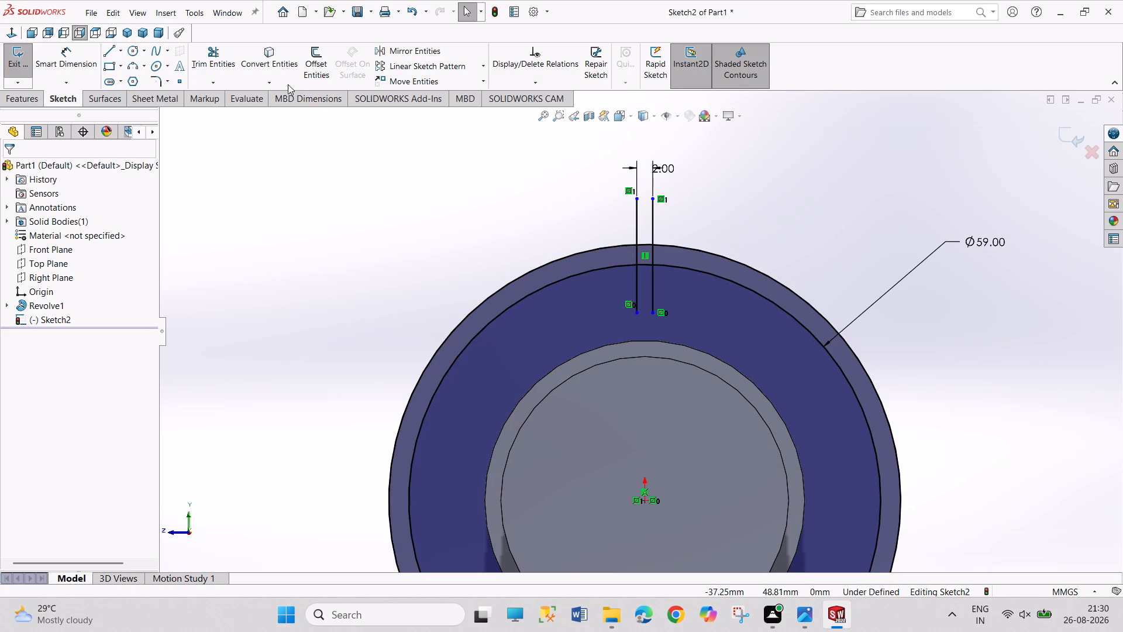
# Trim both vertical lines near the gear's top so only their segments between the 59 mm circle and the outer circle remain.
pyautogui.click(232, 59)
pyautogui.click(654, 288)
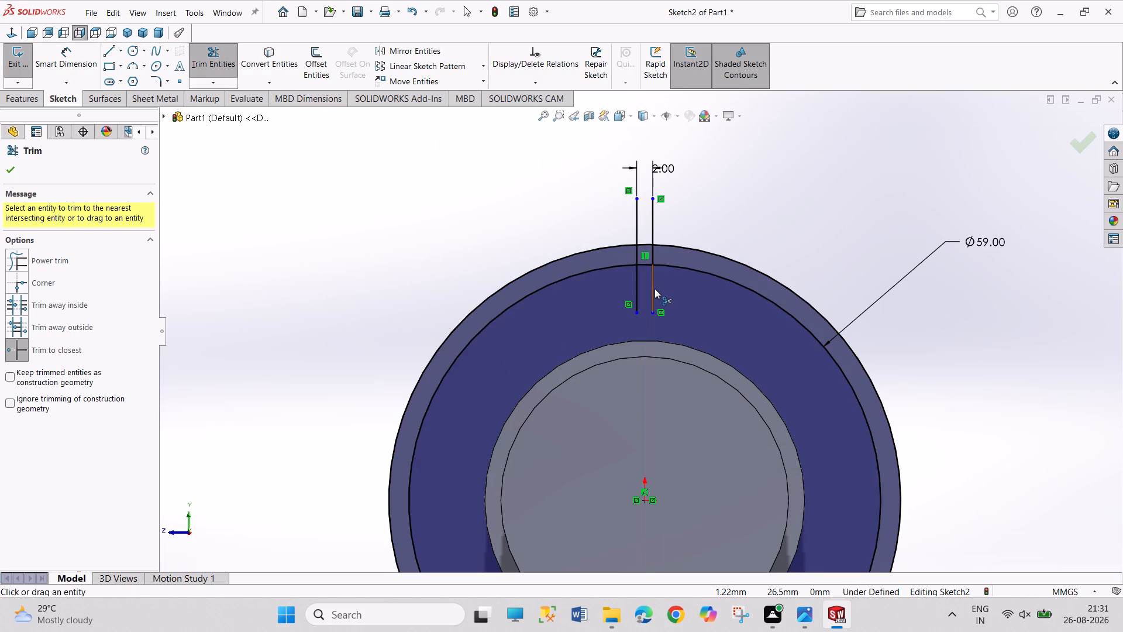
pyautogui.click(635, 291)
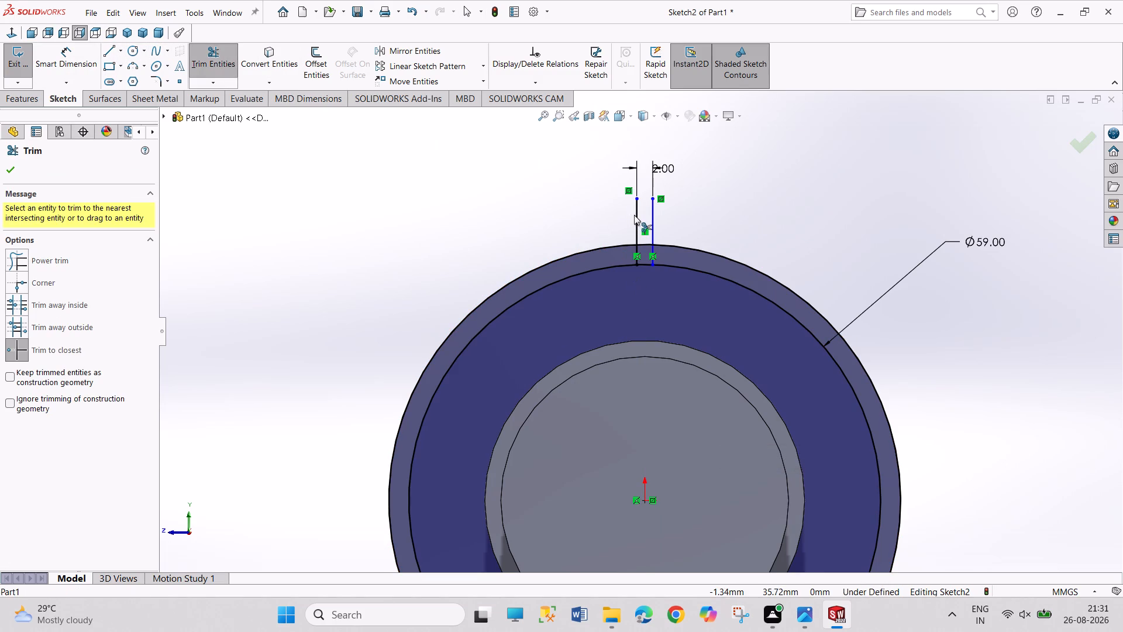
pyautogui.click(634, 215)
pyautogui.click(597, 311)
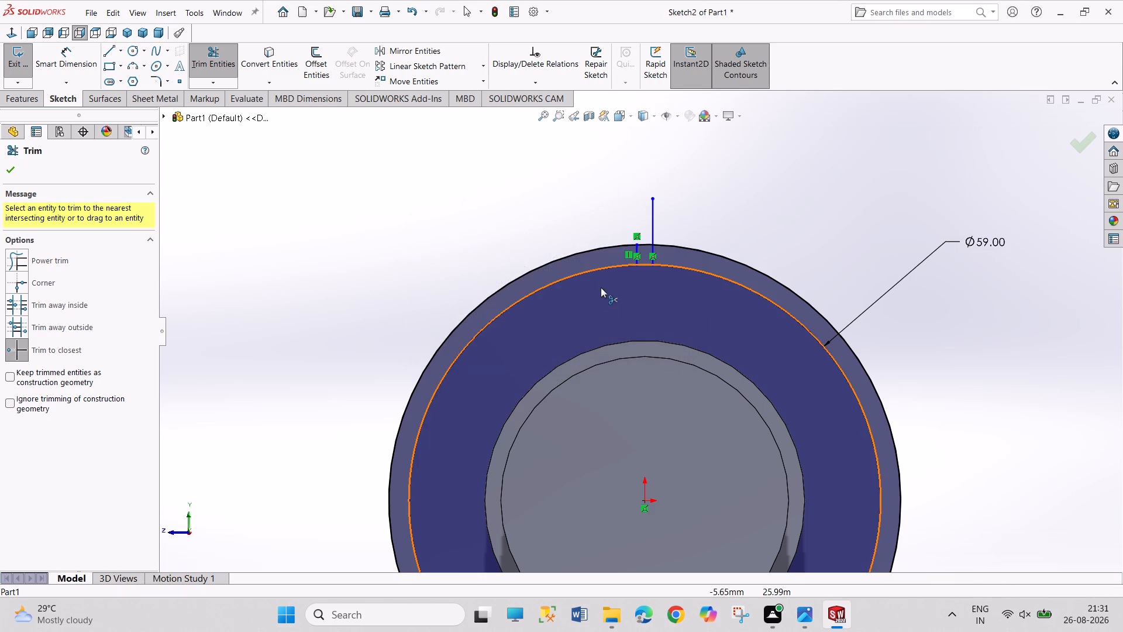
pyautogui.click(653, 216)
pyautogui.rightClick(714, 216)
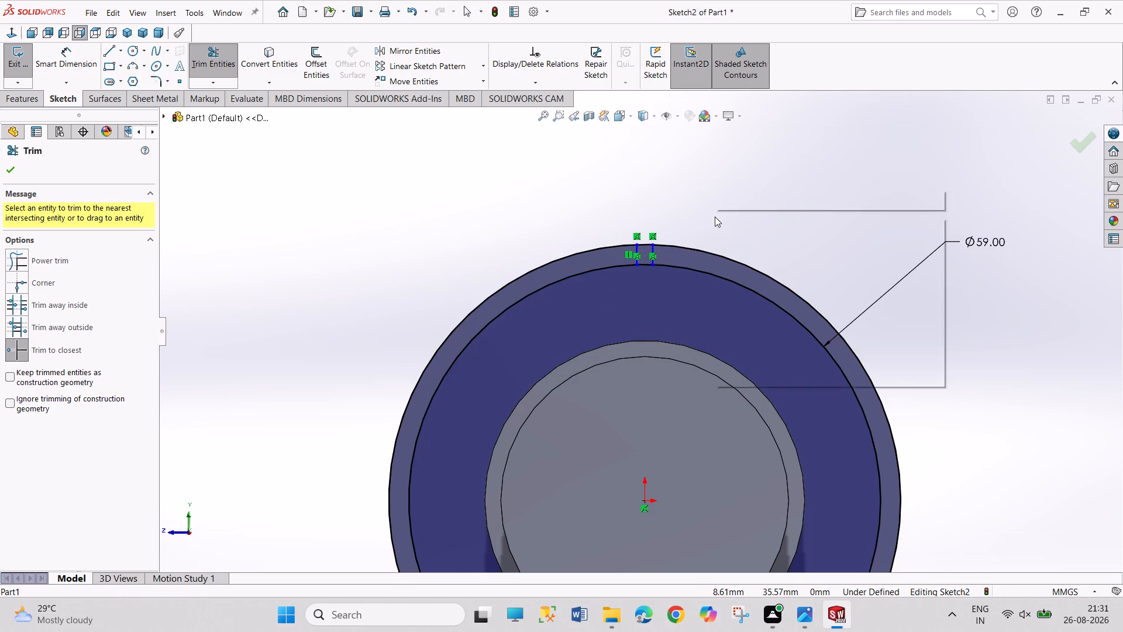
pyautogui.click(737, 252)
# Dimension the distance between the two trimmed vertical lines as 2 mm.
pyautogui.scroll(4, 658, 257)
pyautogui.scroll(-3, 656, 257)
pyautogui.scroll(-1, 601, 400)
pyautogui.scroll(-5, 632, 348)
pyautogui.moveTo(721, 344); pyautogui.dragTo(721, 261, button='right')
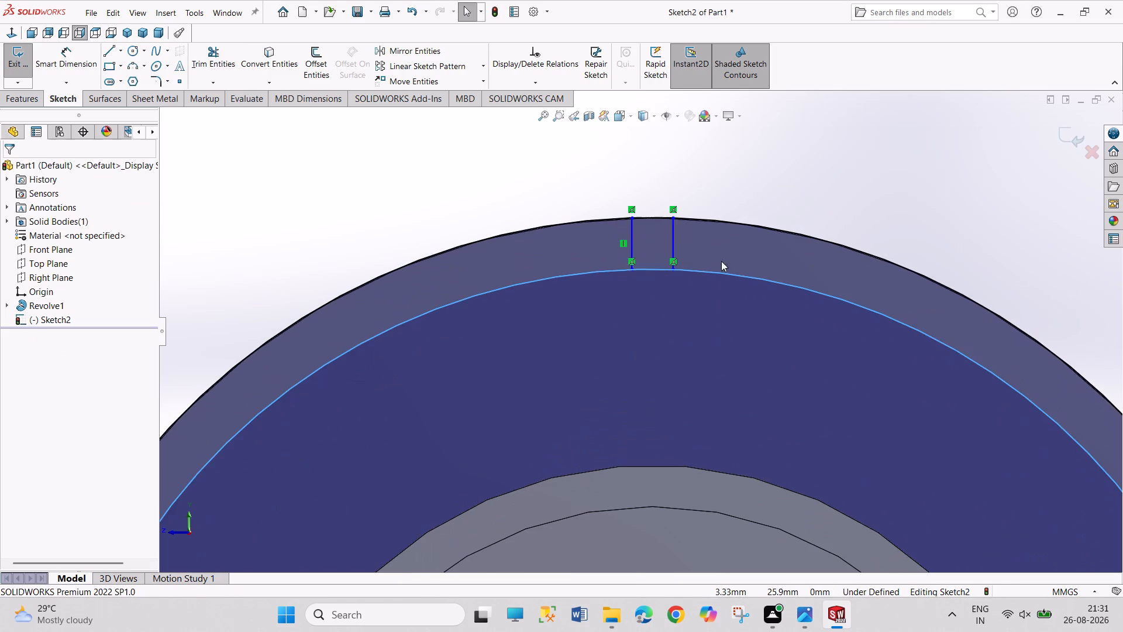
pyautogui.moveTo(721, 261); pyautogui.dragTo(725, 248, button='right')
pyautogui.moveTo(784, 255); pyautogui.dragTo(790, 156, button='right')
pyautogui.moveTo(763, 202); pyautogui.dragTo(763, 167, button='right')
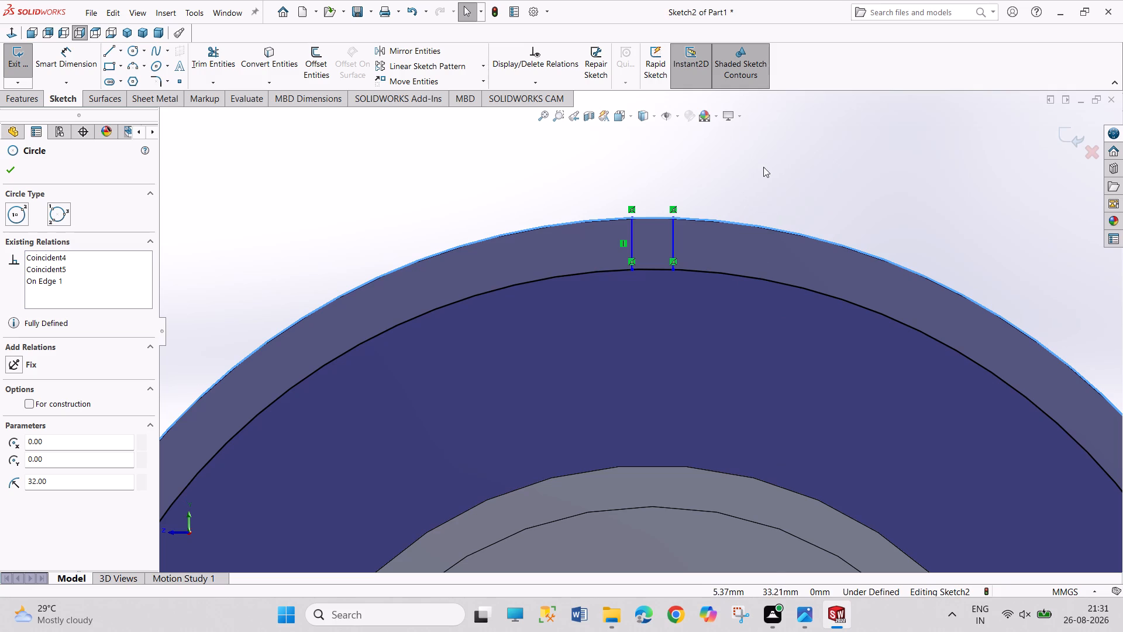
pyautogui.moveTo(763, 167); pyautogui.dragTo(763, 138, button='right')
pyautogui.moveTo(817, 204); pyautogui.dragTo(820, 136, button='right')
pyautogui.click(13, 170)
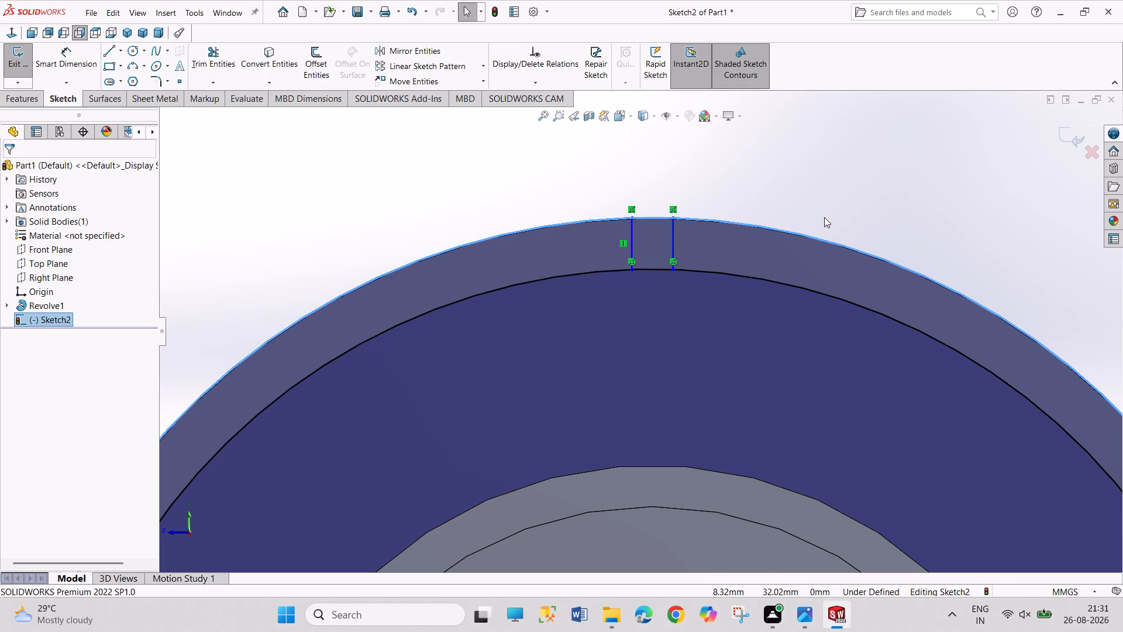
pyautogui.click(824, 217)
pyautogui.moveTo(884, 211); pyautogui.dragTo(863, 142, button='right')
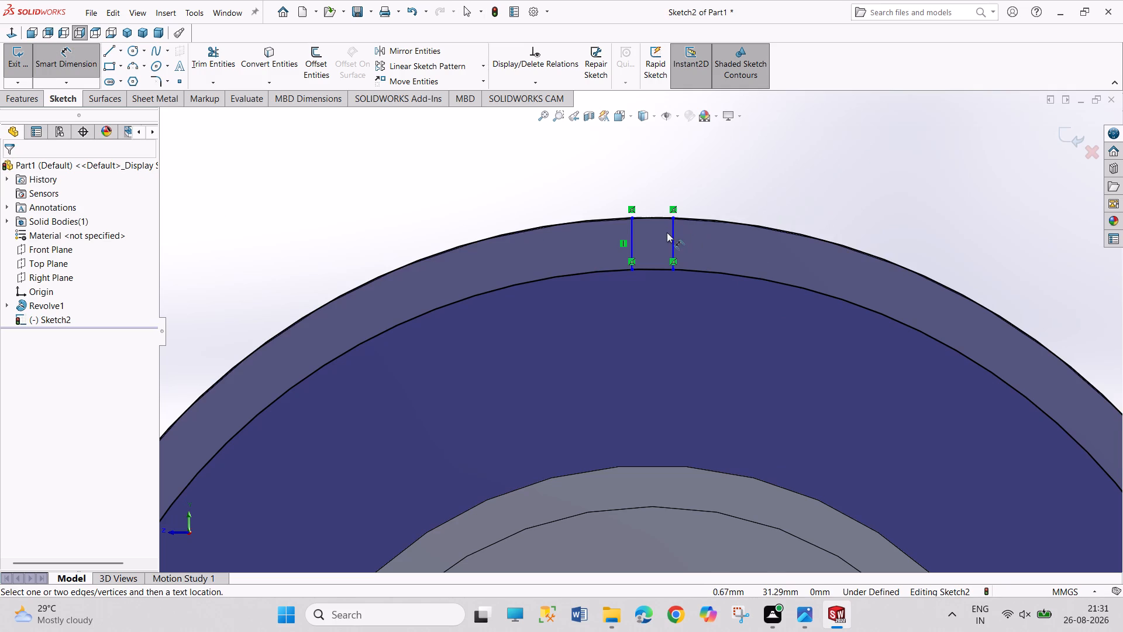
pyautogui.click(670, 232)
pyautogui.moveTo(632, 237); pyautogui.dragTo(632, 229)
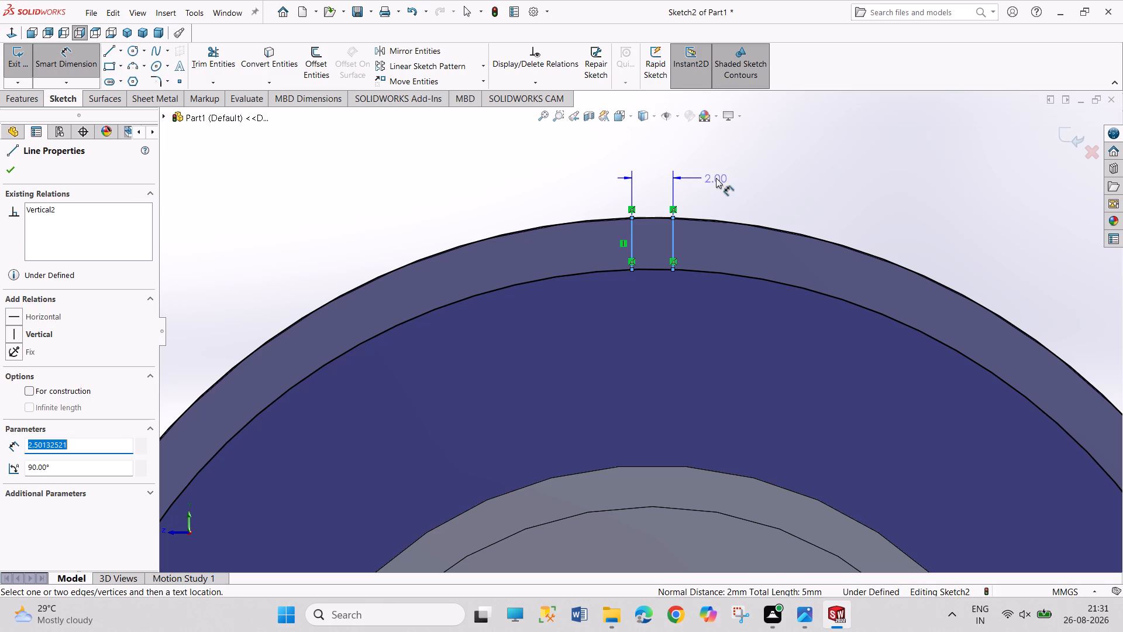
pyautogui.click(716, 178)
pyautogui.click(667, 162)
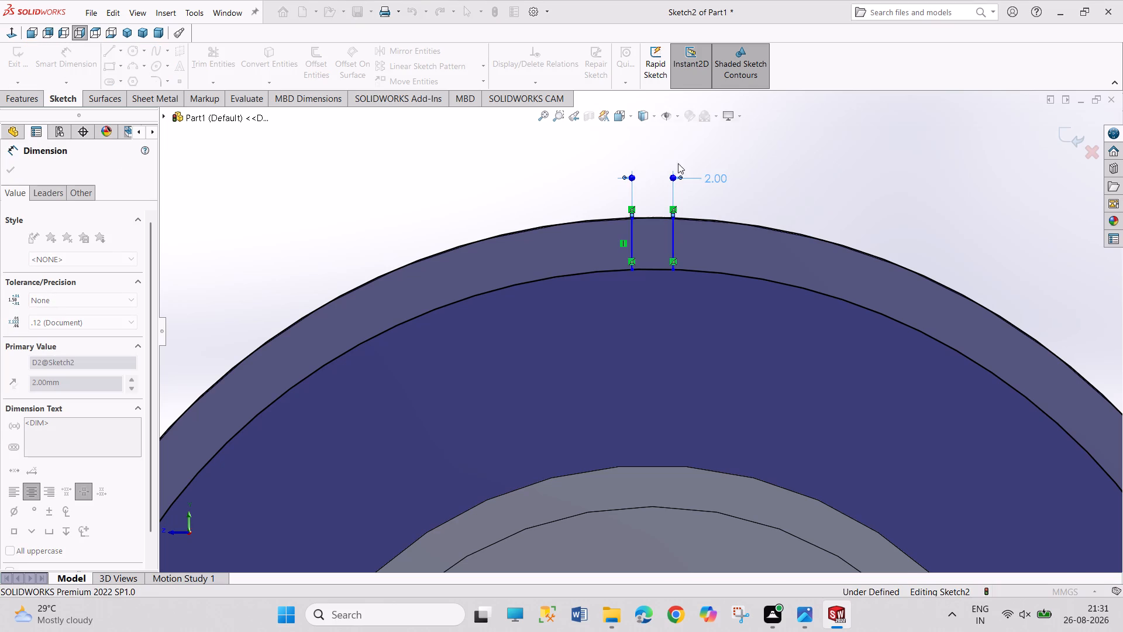
# Switch to the reference drawing in Photos, examine the toothed end view and the gear table values, and return to SOLIDWORKS.
pyautogui.scroll(4, 833, 250)
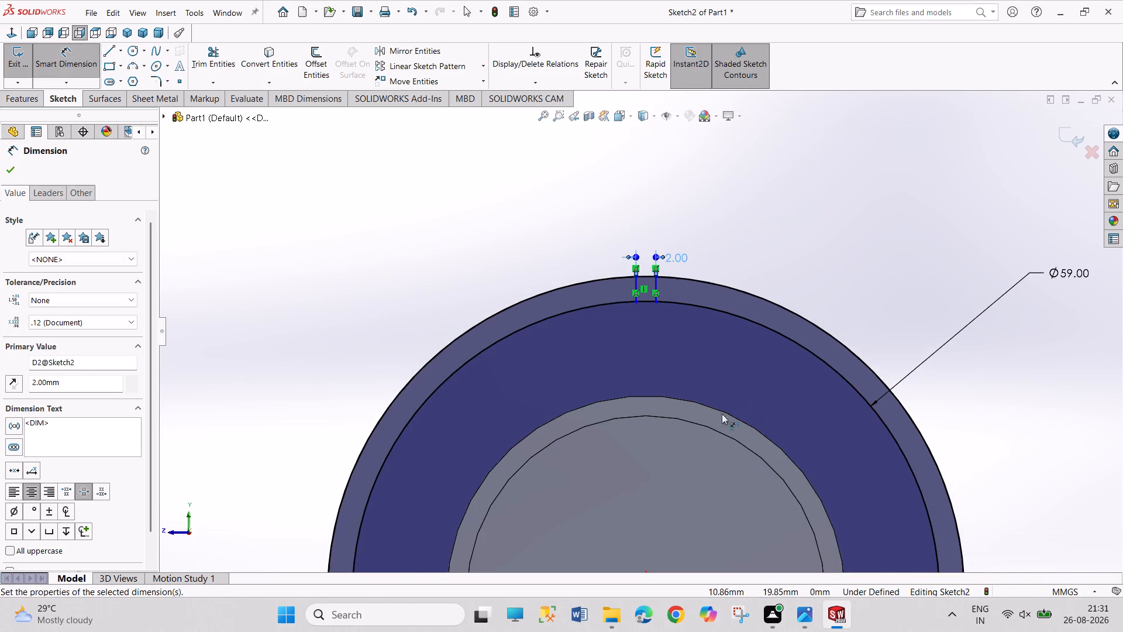
pyautogui.scroll(2, 695, 406)
pyautogui.scroll(-3, 693, 357)
pyautogui.scroll(-2, 726, 239)
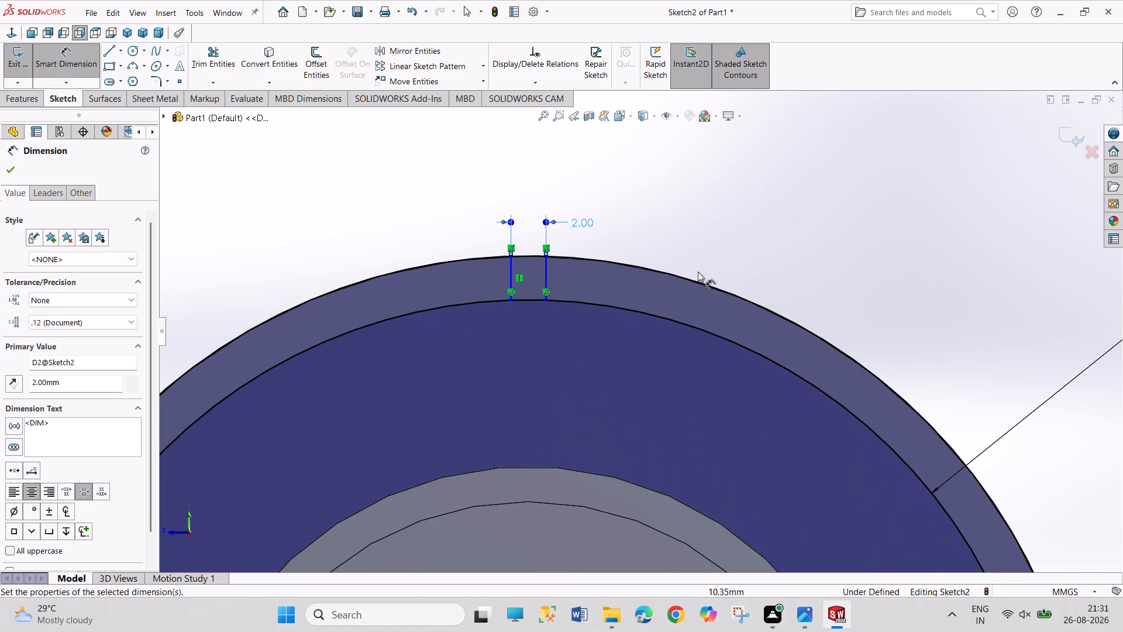
pyautogui.click(795, 617)
pyautogui.moveTo(670, 338); pyautogui.dragTo(657, 556)
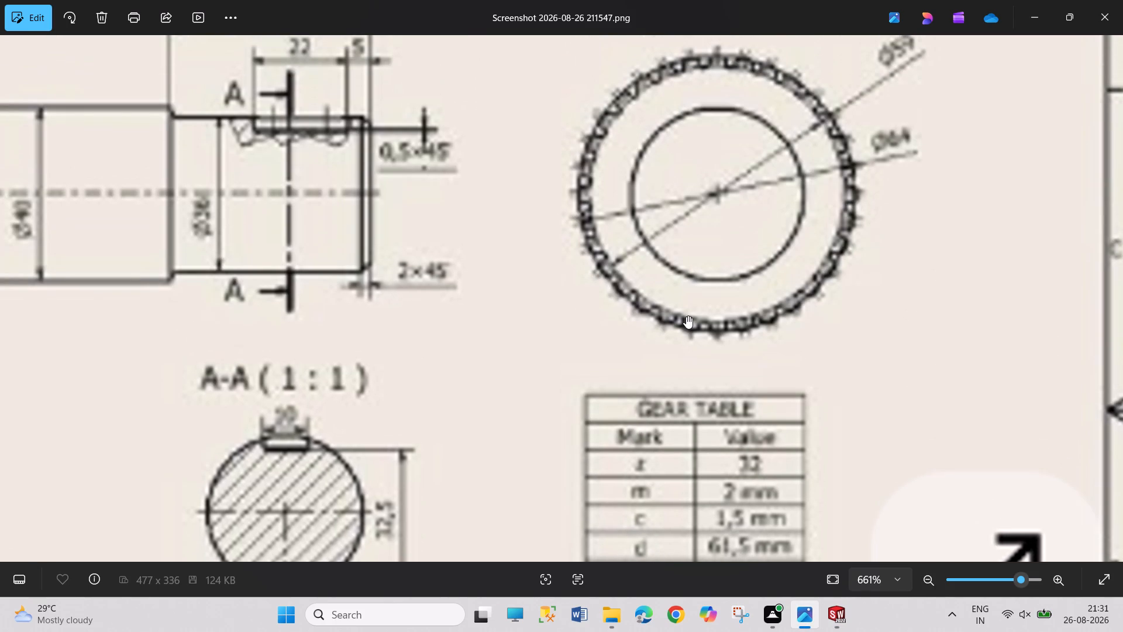
pyautogui.click(846, 606)
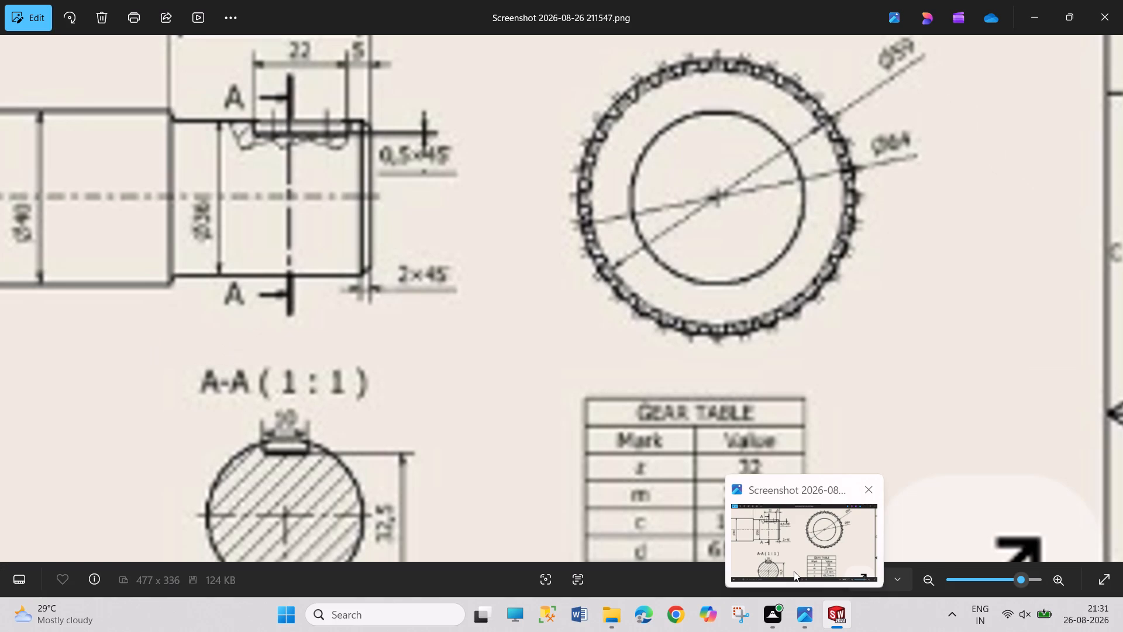
pyautogui.click(794, 571)
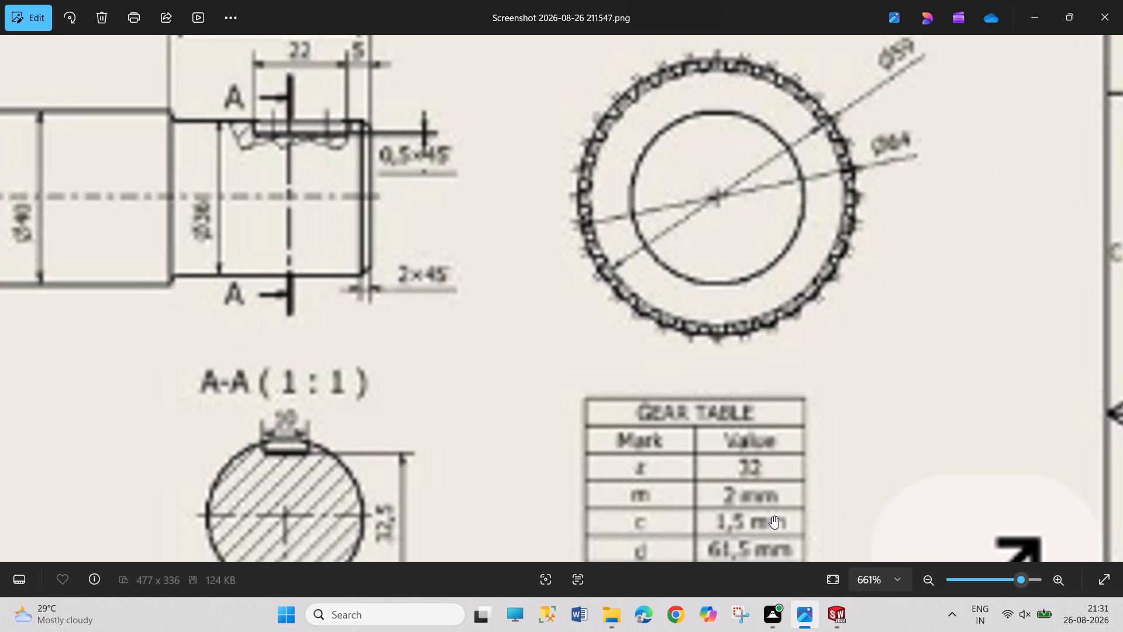
pyautogui.moveTo(772, 516); pyautogui.dragTo(766, 370)
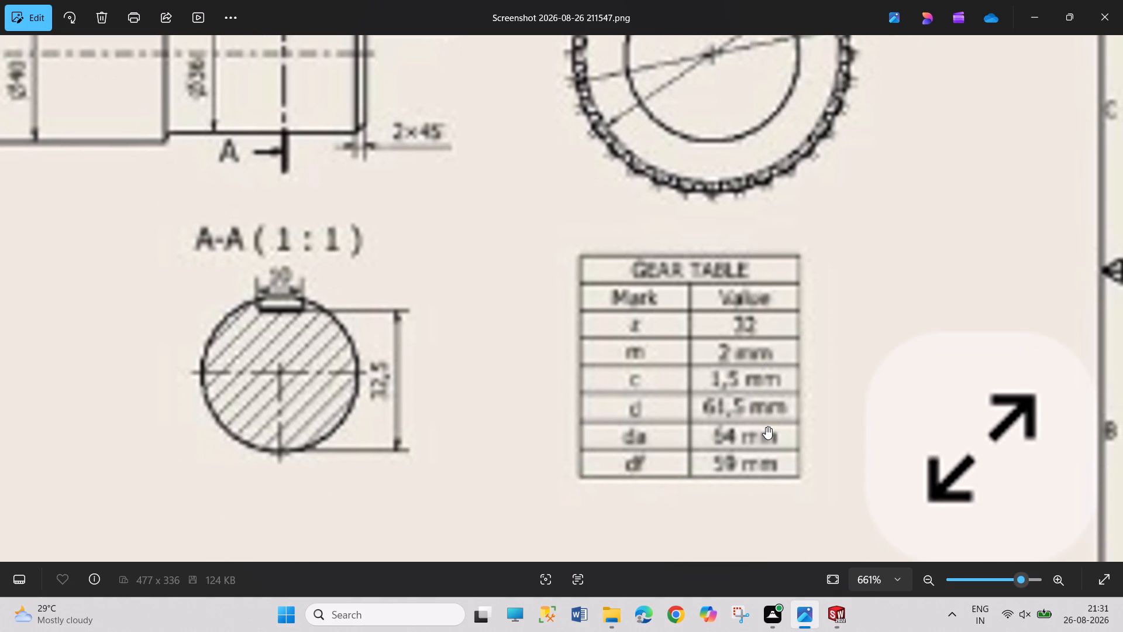
pyautogui.moveTo(761, 383); pyautogui.dragTo(757, 402)
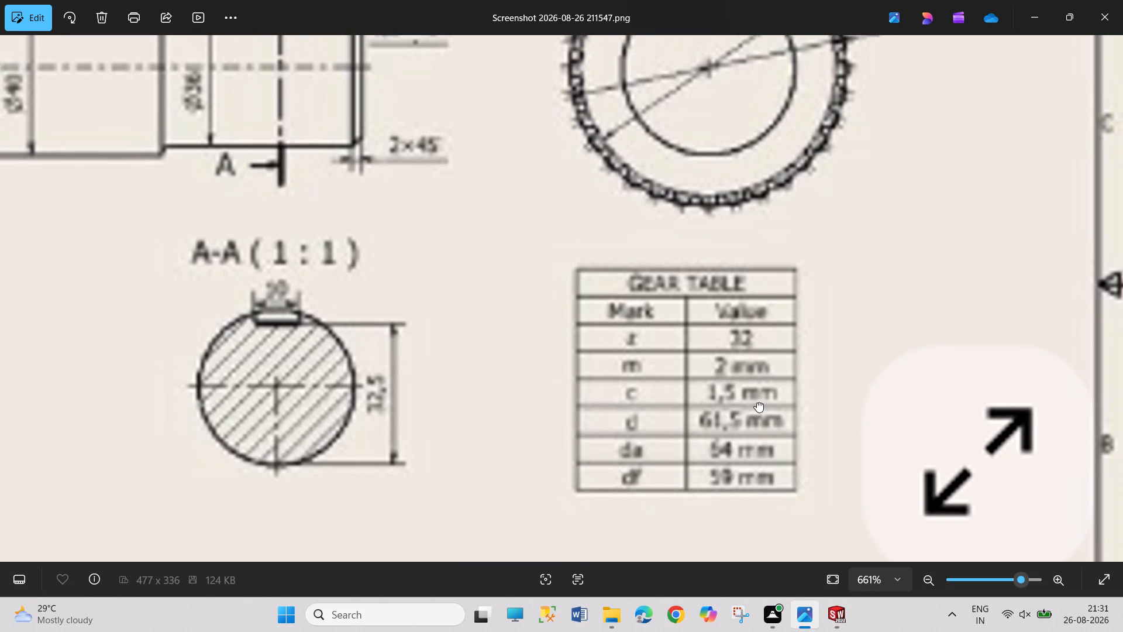
pyautogui.moveTo(757, 402); pyautogui.dragTo(674, 498)
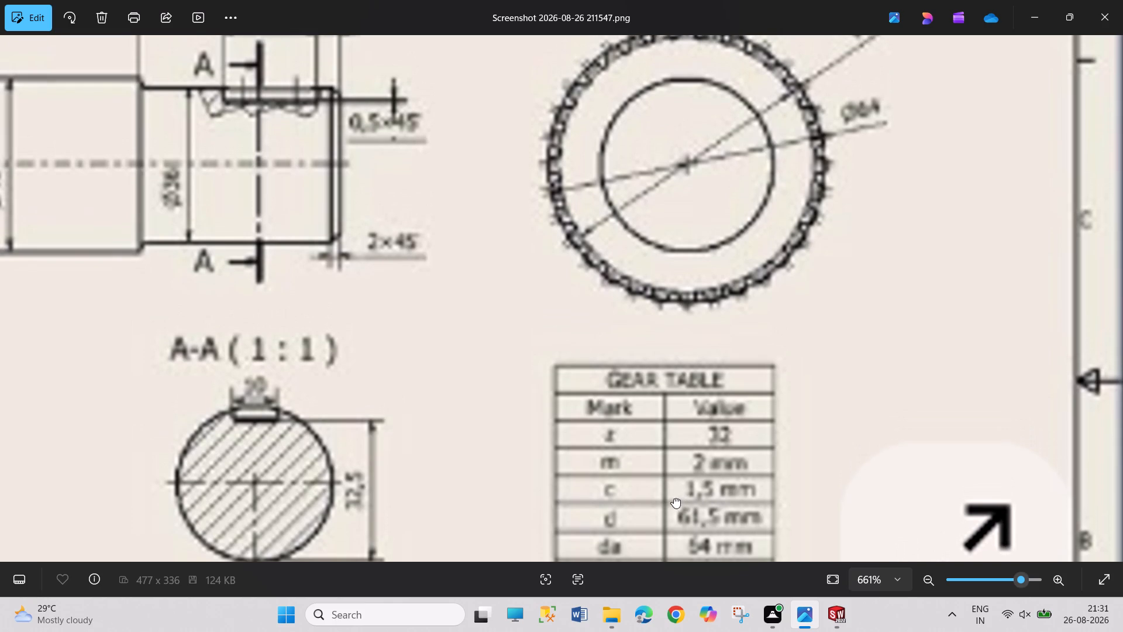
pyautogui.moveTo(674, 498); pyautogui.dragTo(674, 521)
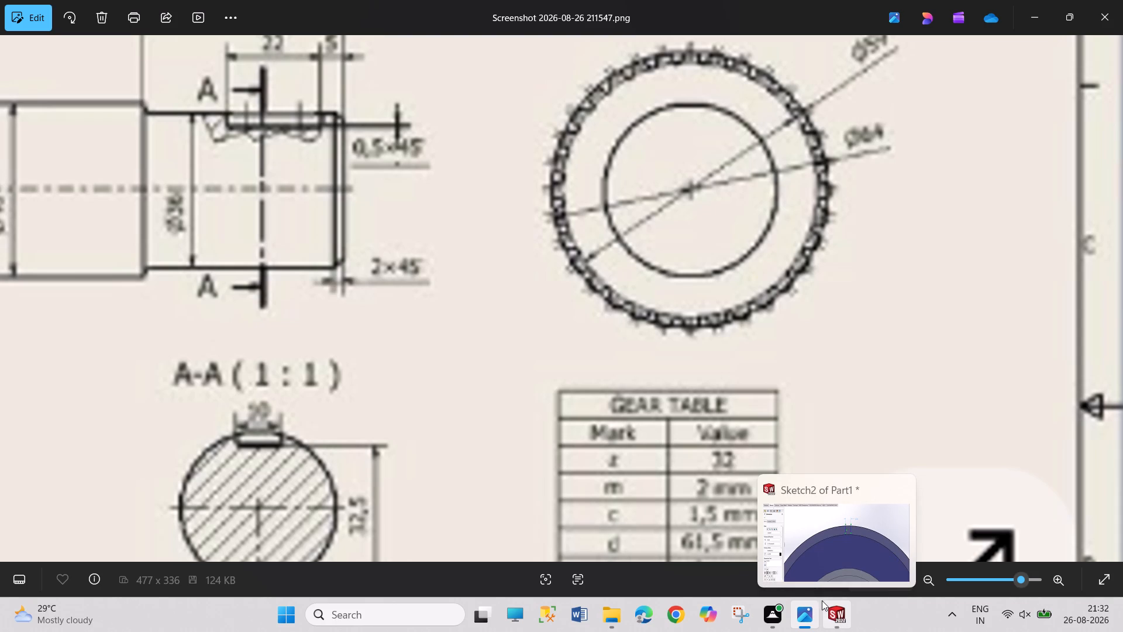
pyautogui.click(853, 606)
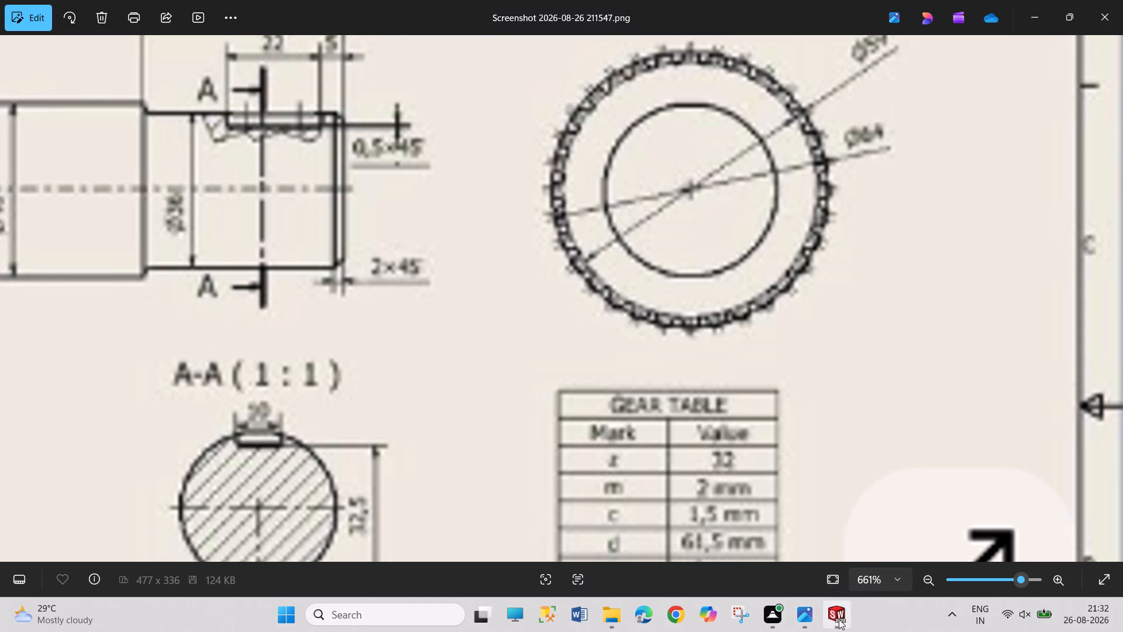
pyautogui.click(839, 619)
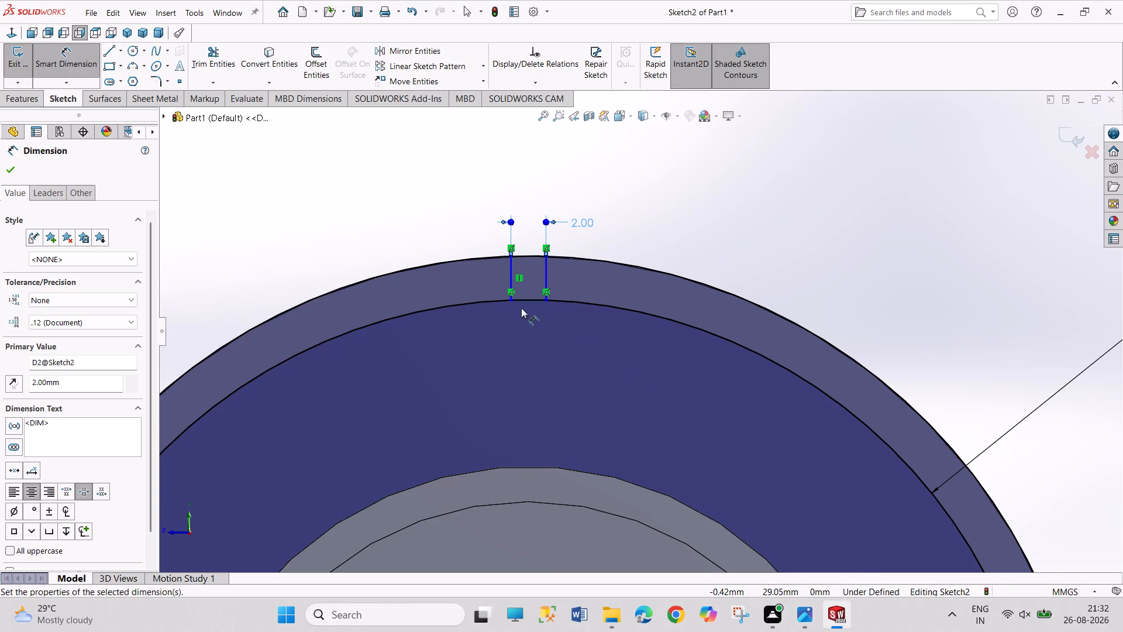
# Sketch a third vertical line crossing both circles, about 4 mm to the right of the trimmed pair.
pyautogui.rightClick(743, 236)
pyautogui.click(767, 278)
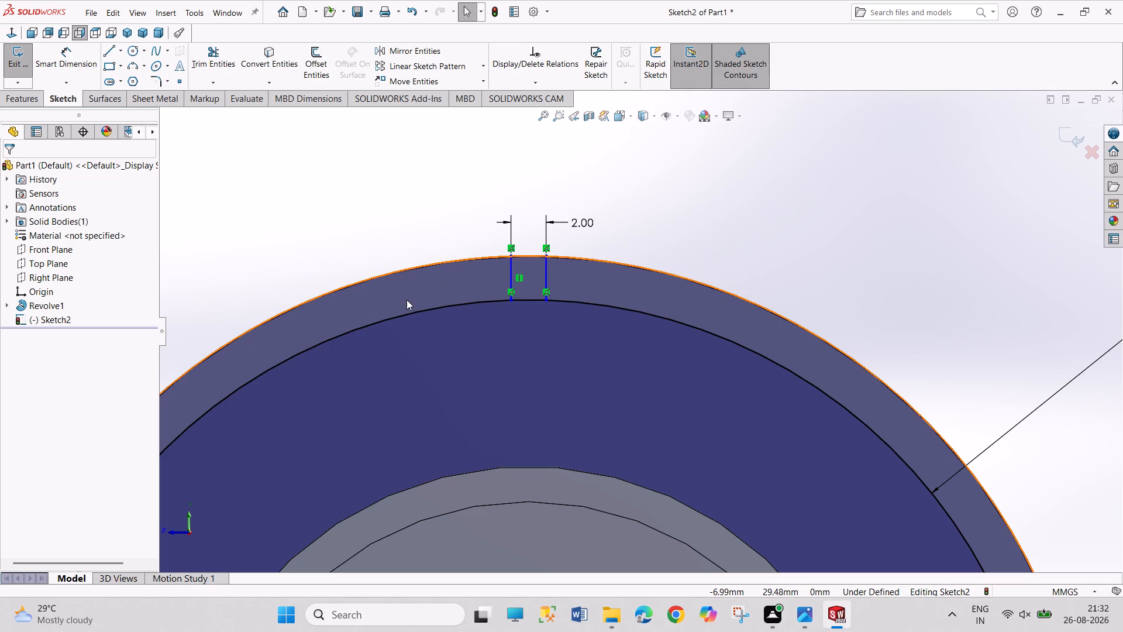
pyautogui.click(109, 47)
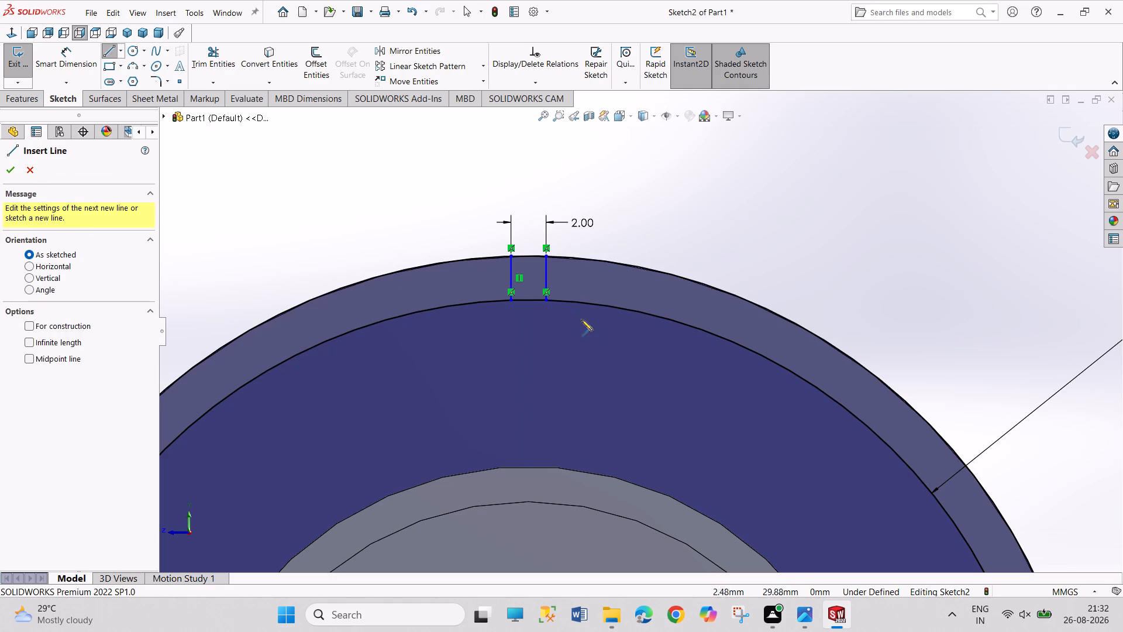
pyautogui.click(615, 336)
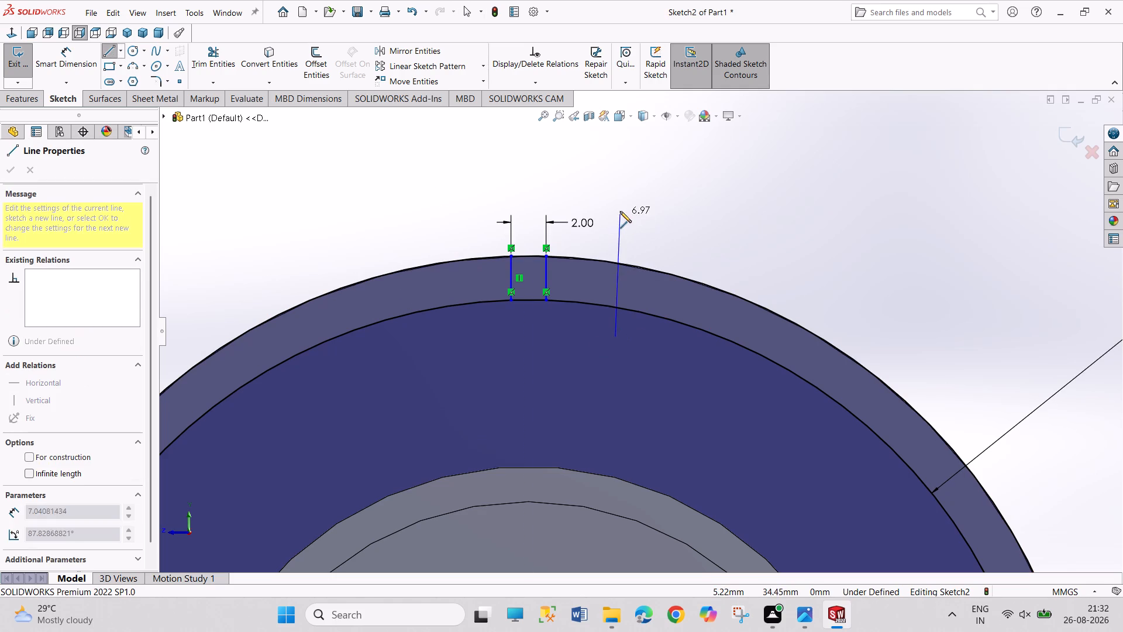
pyautogui.click(616, 201)
pyautogui.rightClick(710, 221)
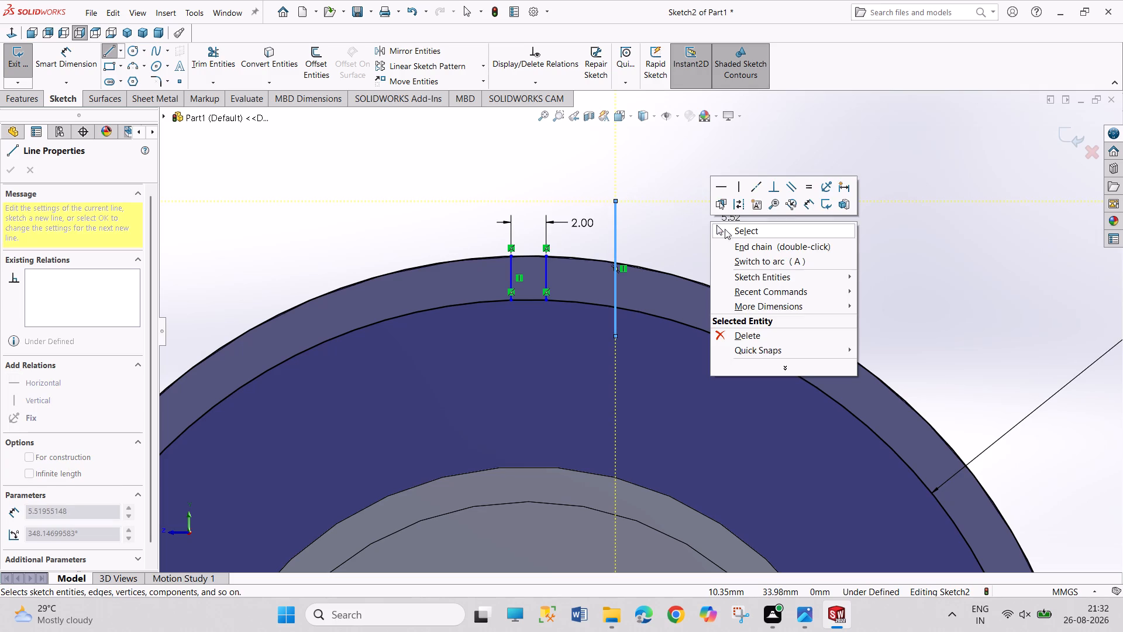
pyautogui.click(732, 232)
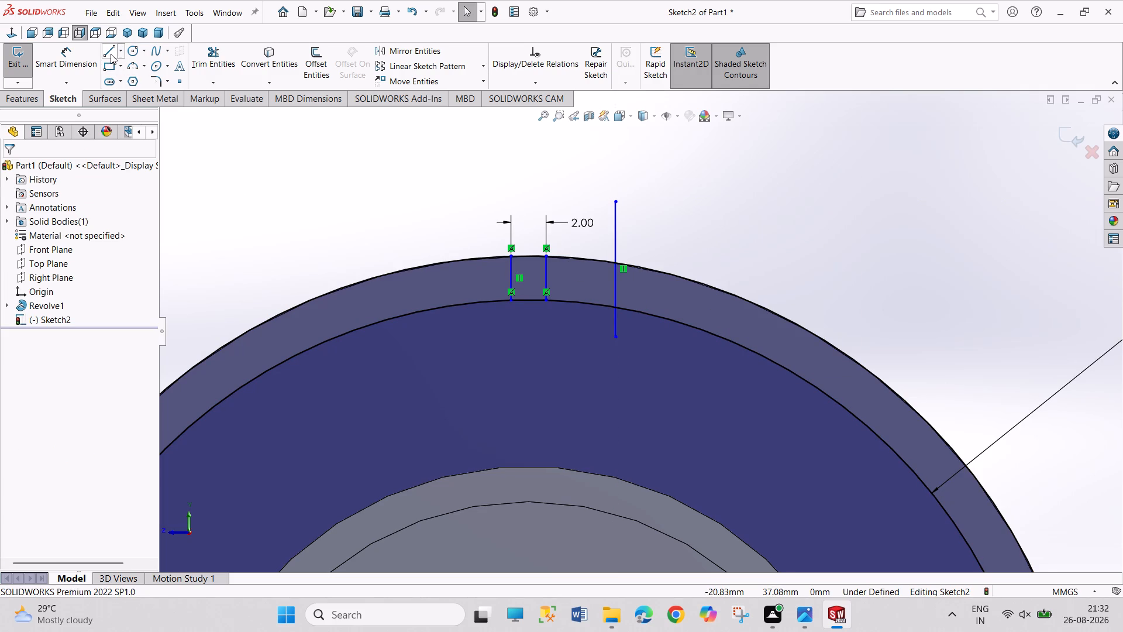
# Dimension the spacing between the third vertical line and the nearest trimmed line as 2 mm.
pyautogui.moveTo(728, 255); pyautogui.dragTo(686, 143, button='right')
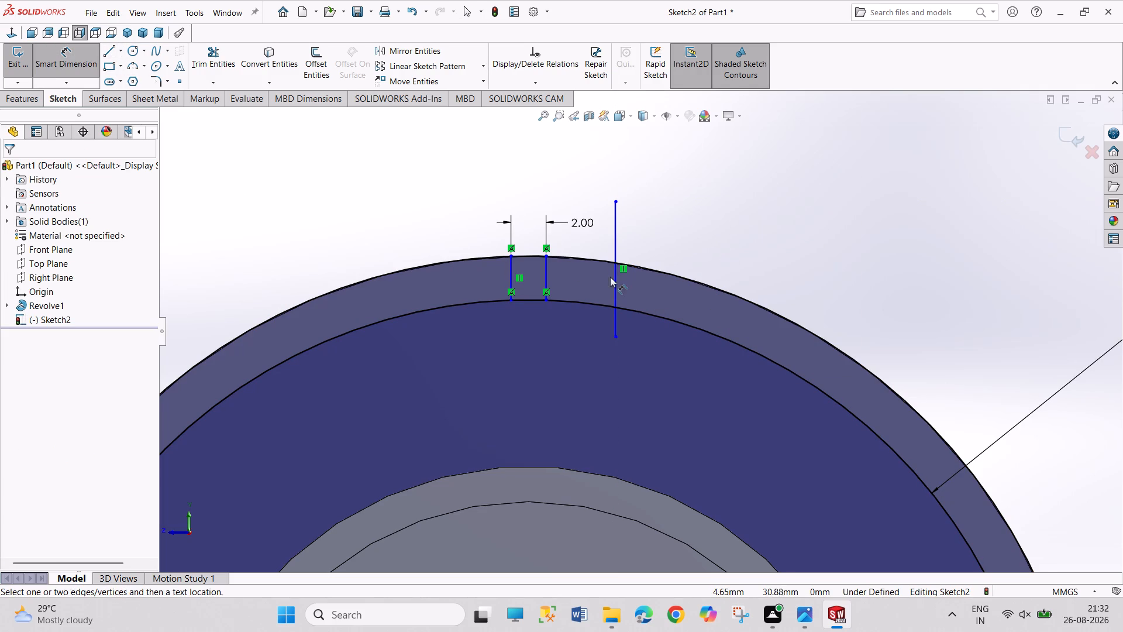
pyautogui.click(615, 279)
pyautogui.click(546, 275)
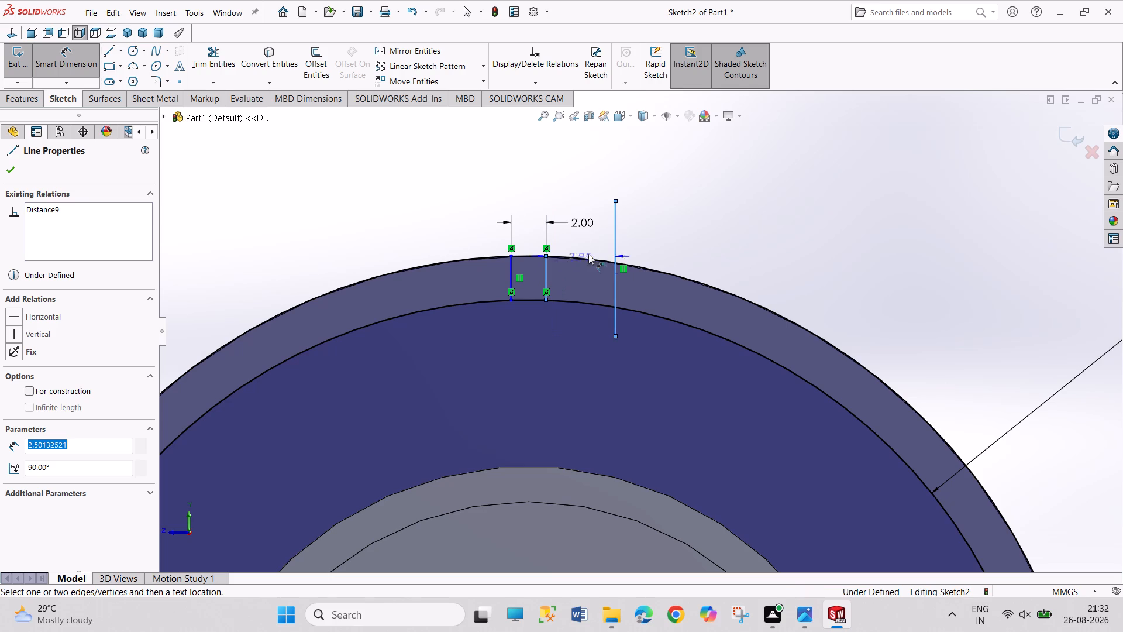
pyautogui.click(591, 245)
pyautogui.press('2')
pyautogui.press('Return')
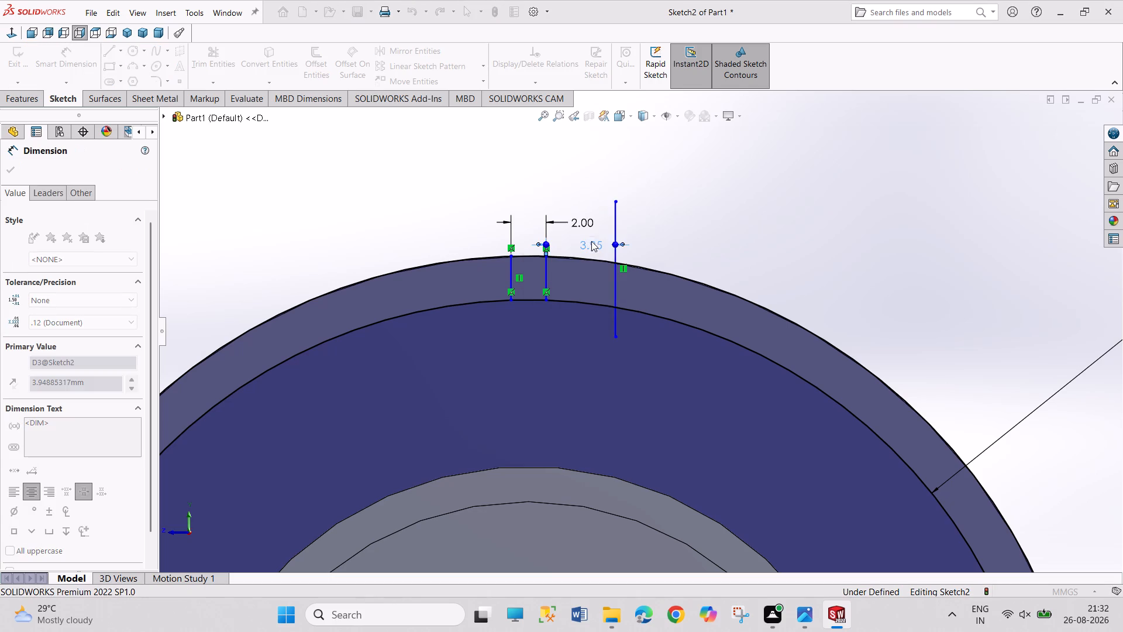
pyautogui.rightClick(631, 240)
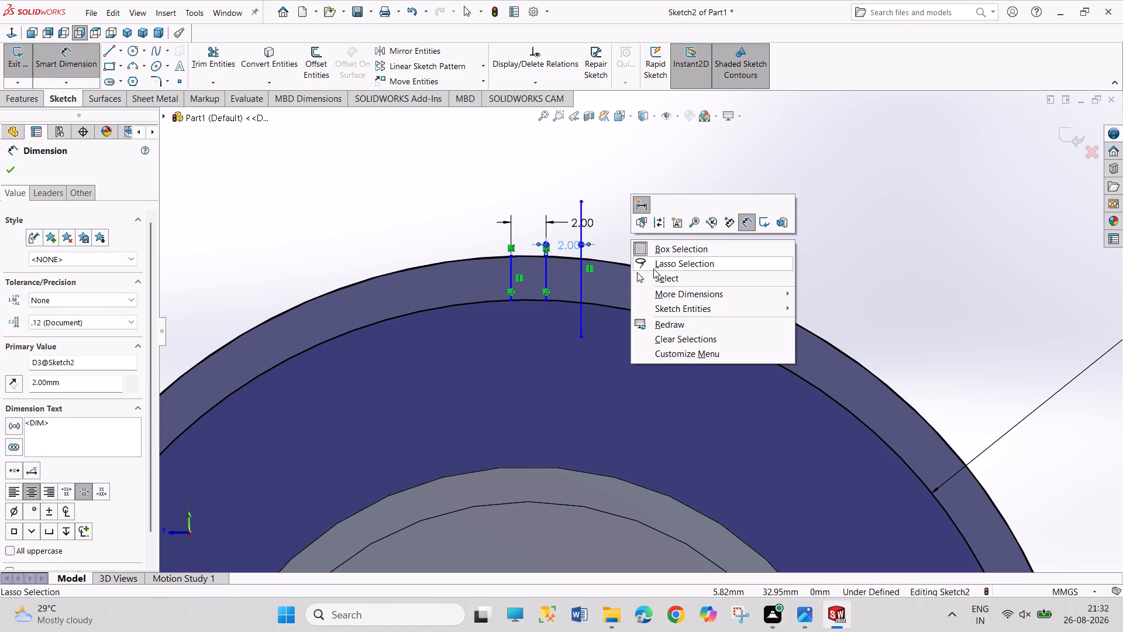
pyautogui.click(657, 273)
# Trim the third vertical line's lower and upper ends so only the segment between the two circles remains.
pyautogui.click(195, 56)
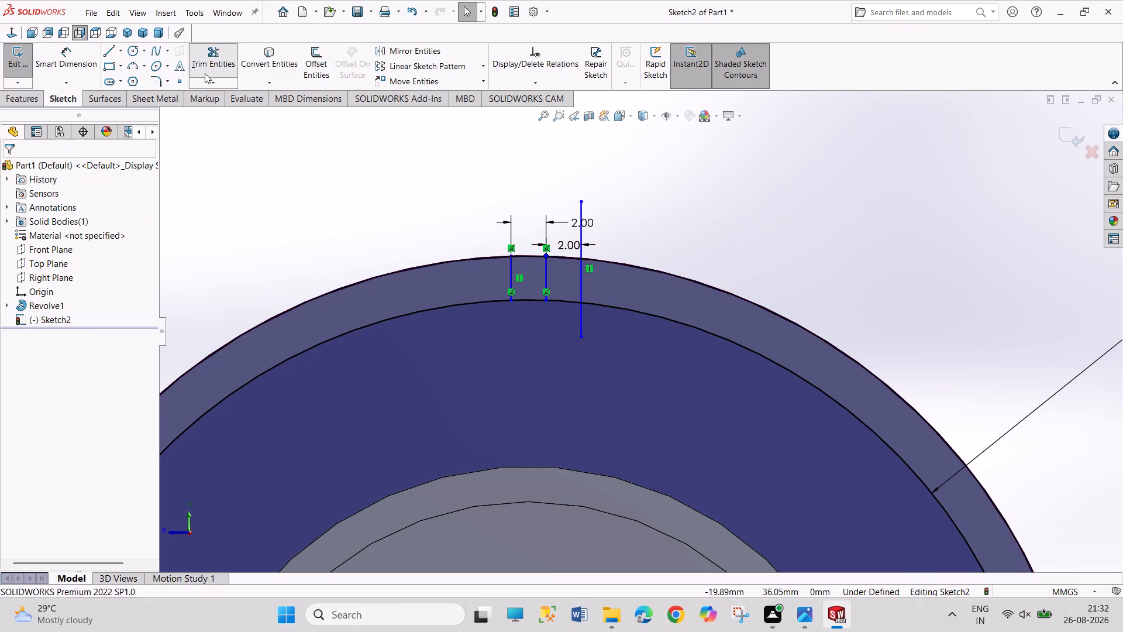
pyautogui.click(579, 320)
pyautogui.rightClick(681, 227)
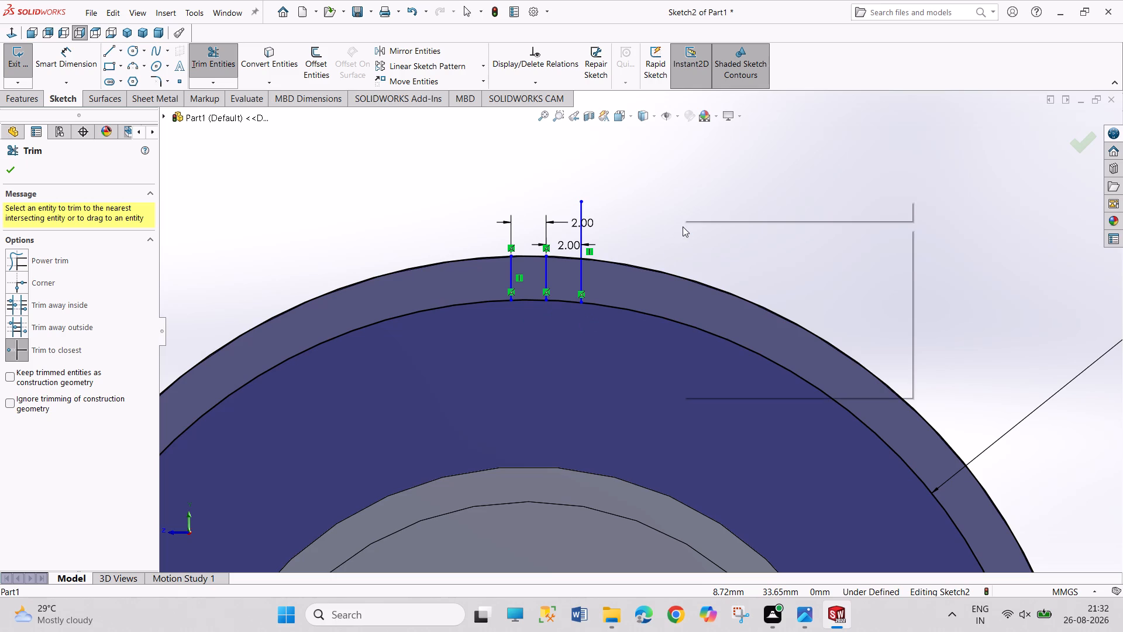
pyautogui.click(698, 267)
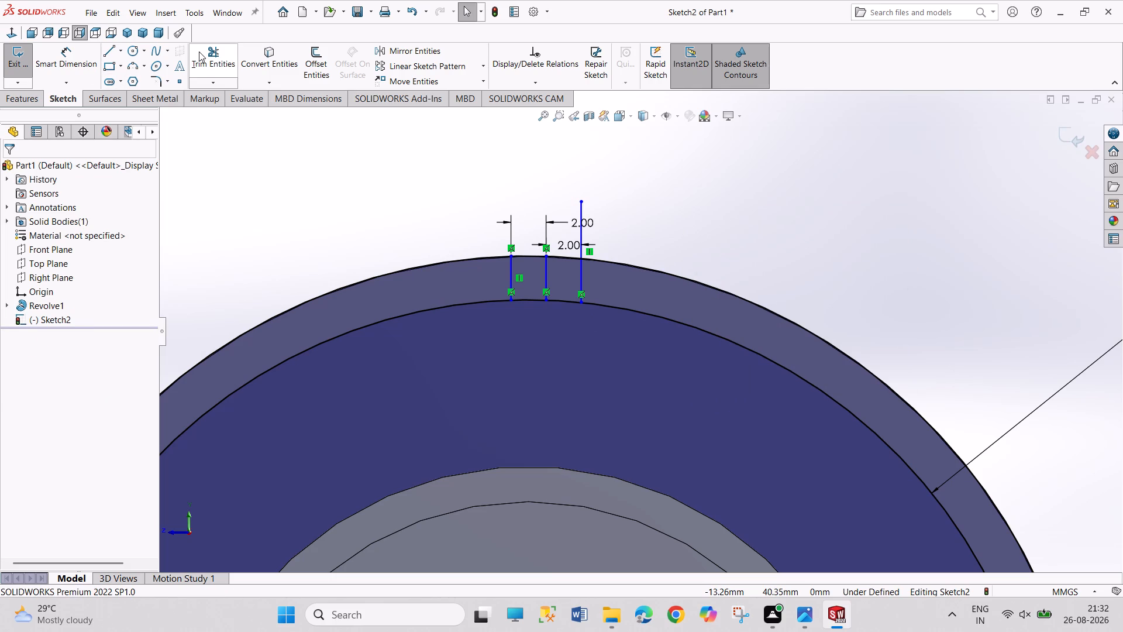
pyautogui.click(199, 51)
pyautogui.click(581, 206)
pyautogui.rightClick(647, 207)
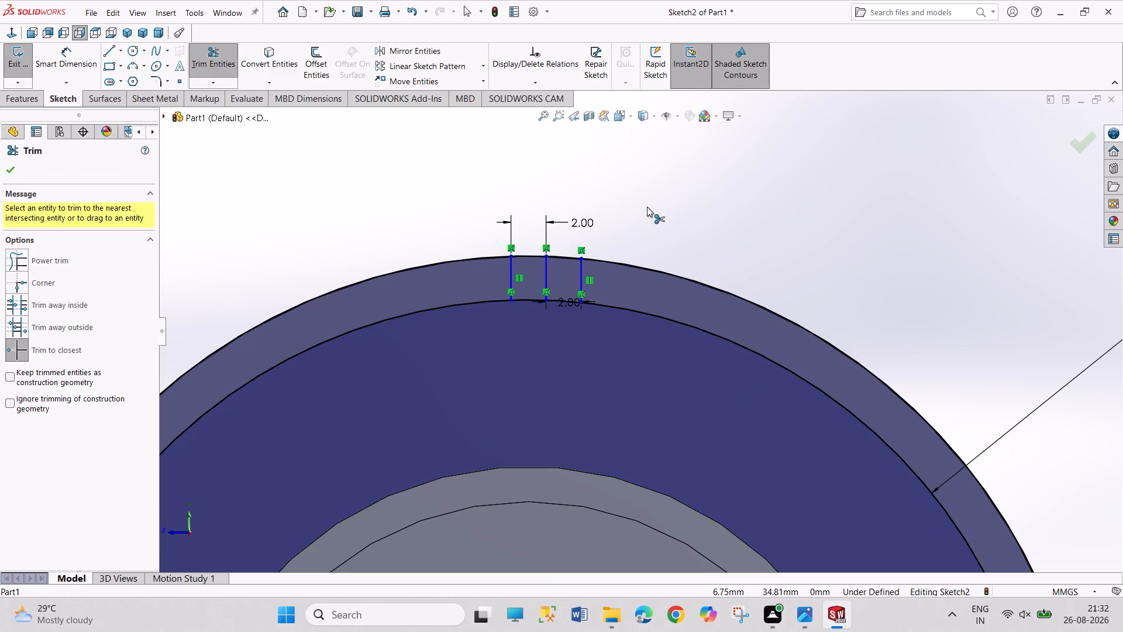
# Leave trimming and move the third line's 2 mm spacing dimension down, clear below the inner circle.
pyautogui.click(677, 246)
pyautogui.moveTo(566, 305); pyautogui.dragTo(561, 336)
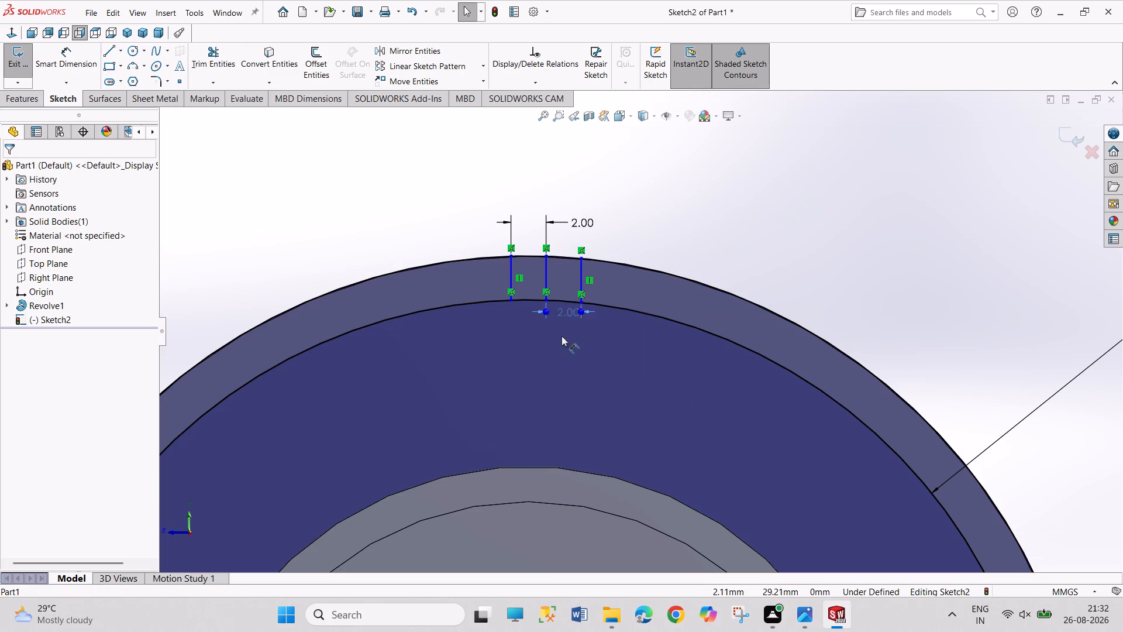
pyautogui.moveTo(561, 336); pyautogui.dragTo(560, 348)
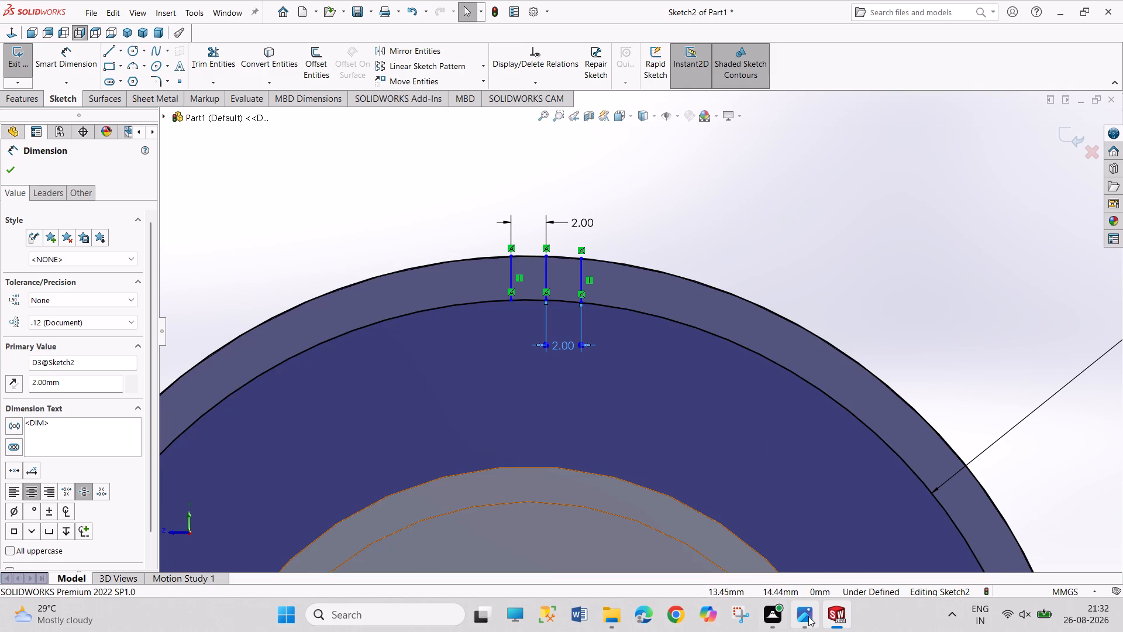
# Switch to the reference drawing in Photos, examine the gear table and the toothed end view, and return to SOLIDWORKS.
pyautogui.click(806, 549)
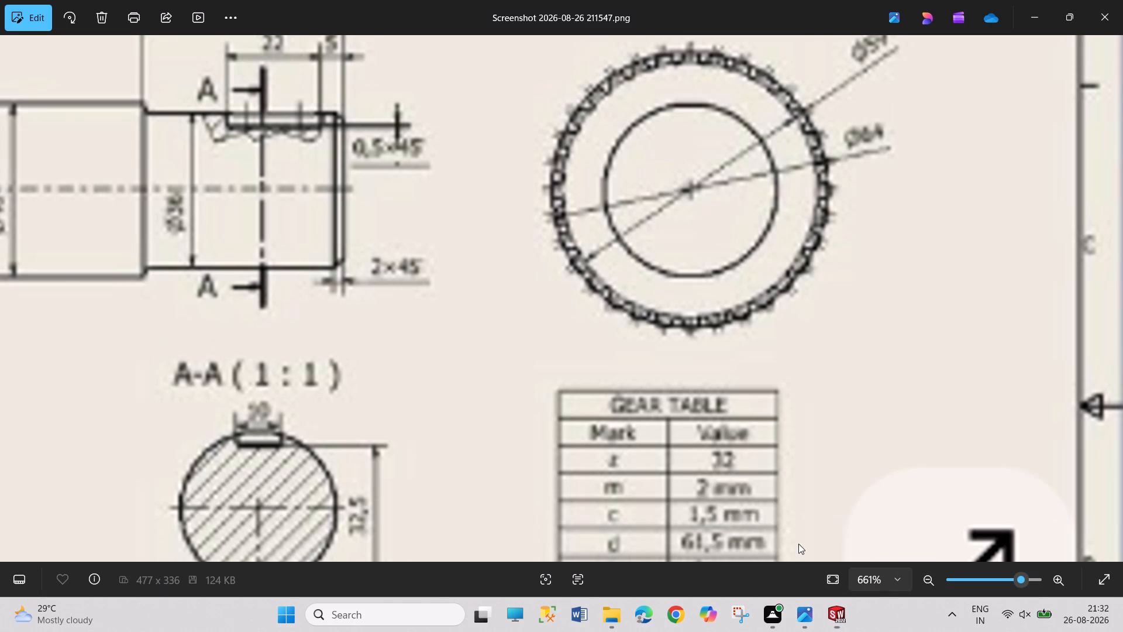
pyautogui.moveTo(747, 504); pyautogui.dragTo(726, 390)
pyautogui.moveTo(736, 408); pyautogui.dragTo(731, 410)
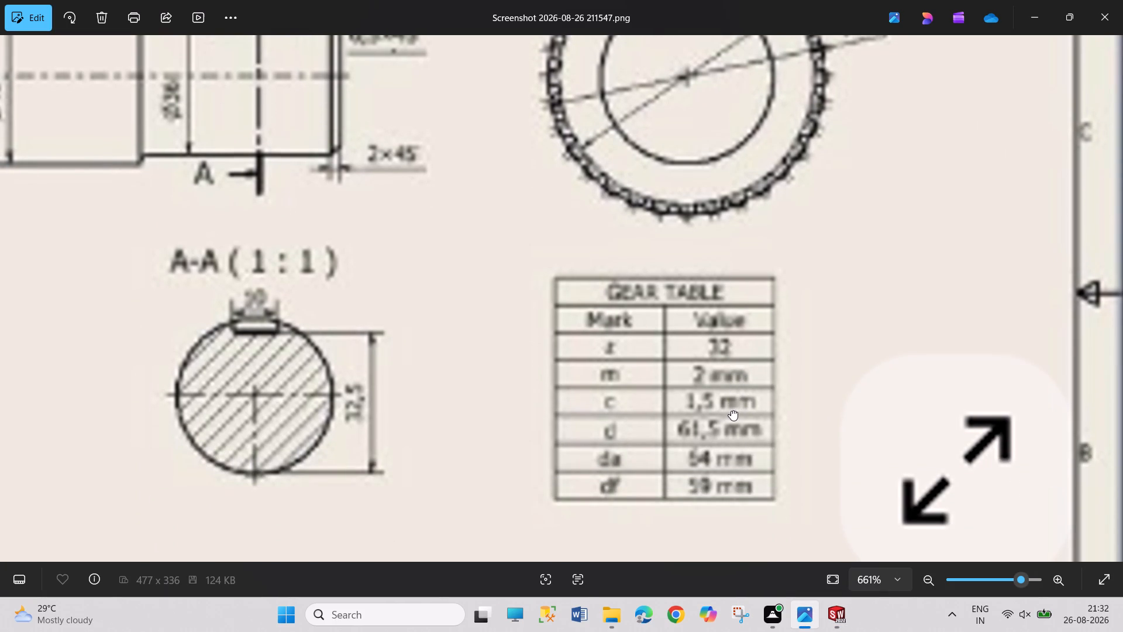
pyautogui.moveTo(731, 410); pyautogui.dragTo(714, 459)
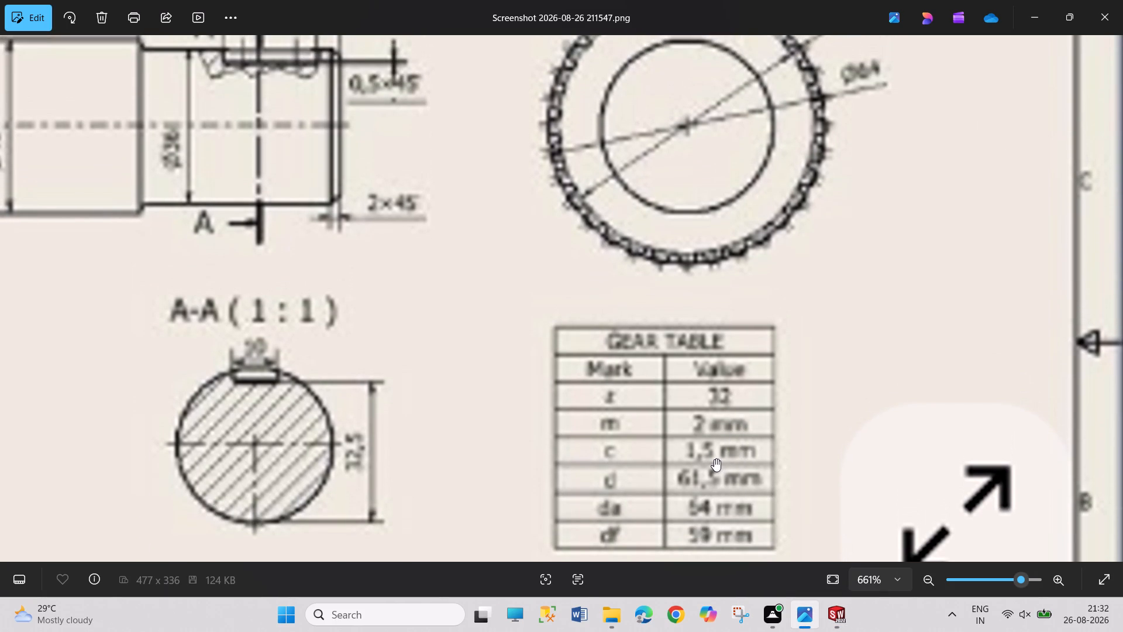
pyautogui.moveTo(714, 275); pyautogui.dragTo(696, 393)
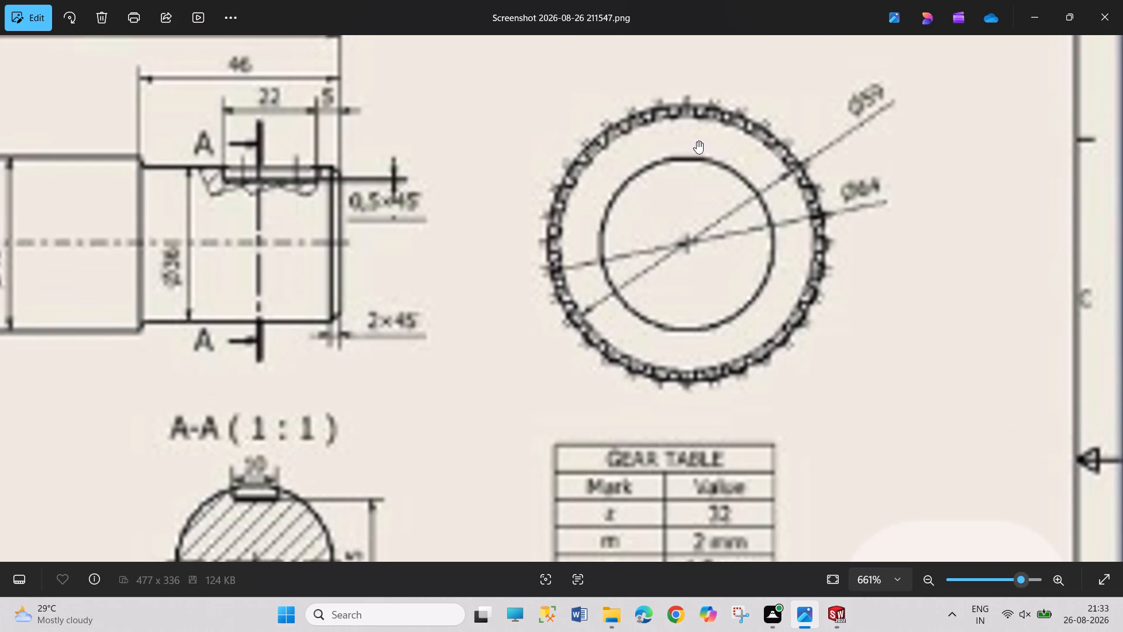
pyautogui.moveTo(747, 428); pyautogui.dragTo(726, 326)
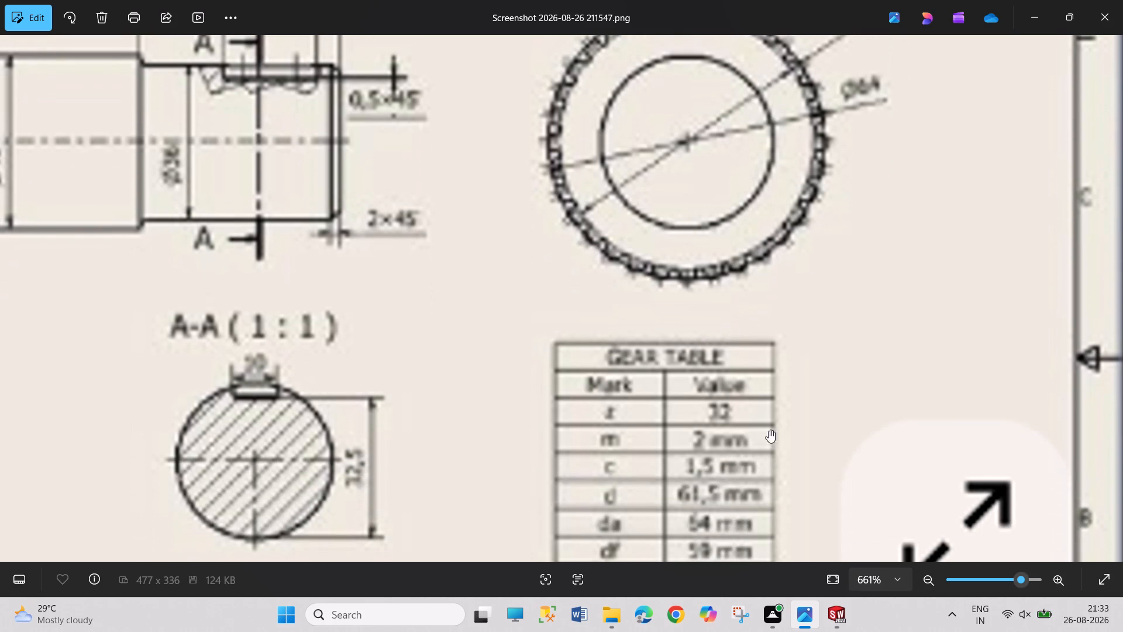
pyautogui.click(825, 620)
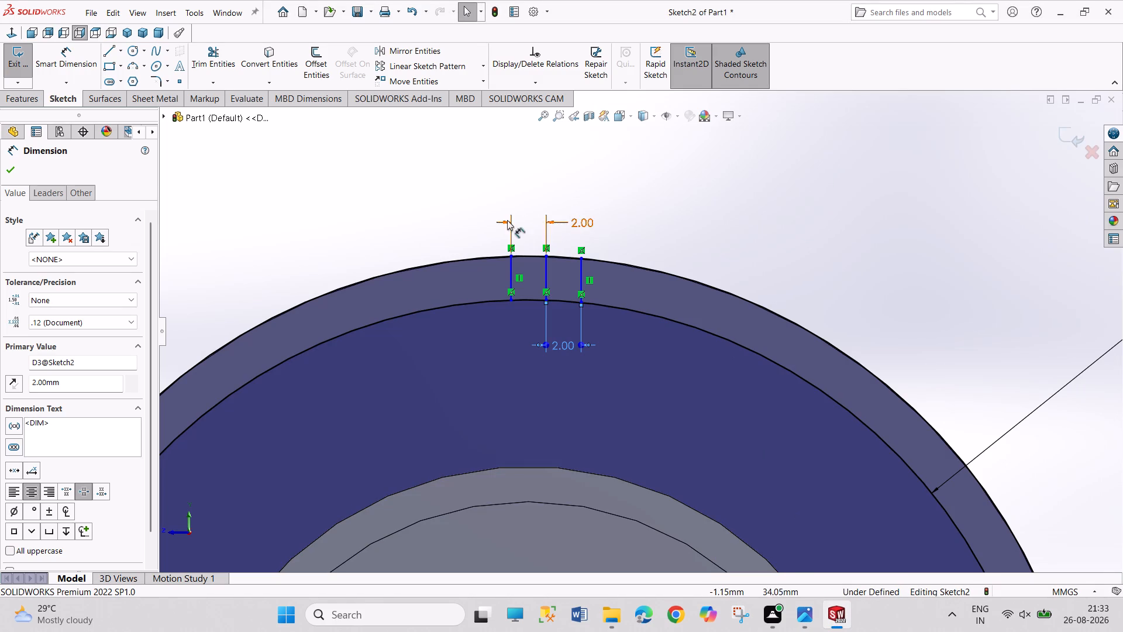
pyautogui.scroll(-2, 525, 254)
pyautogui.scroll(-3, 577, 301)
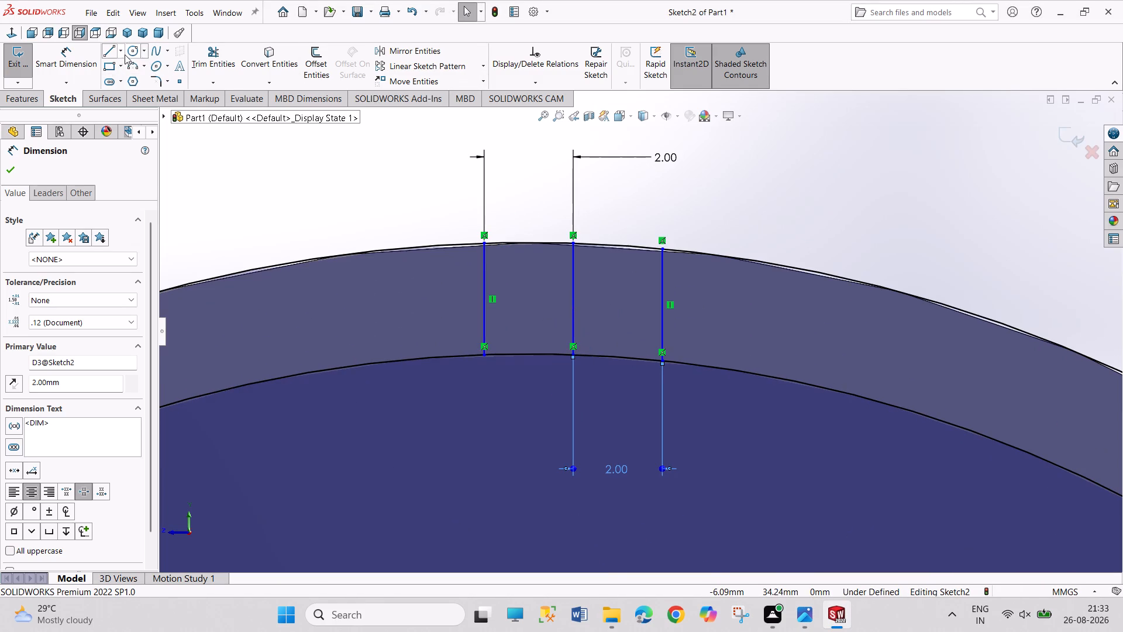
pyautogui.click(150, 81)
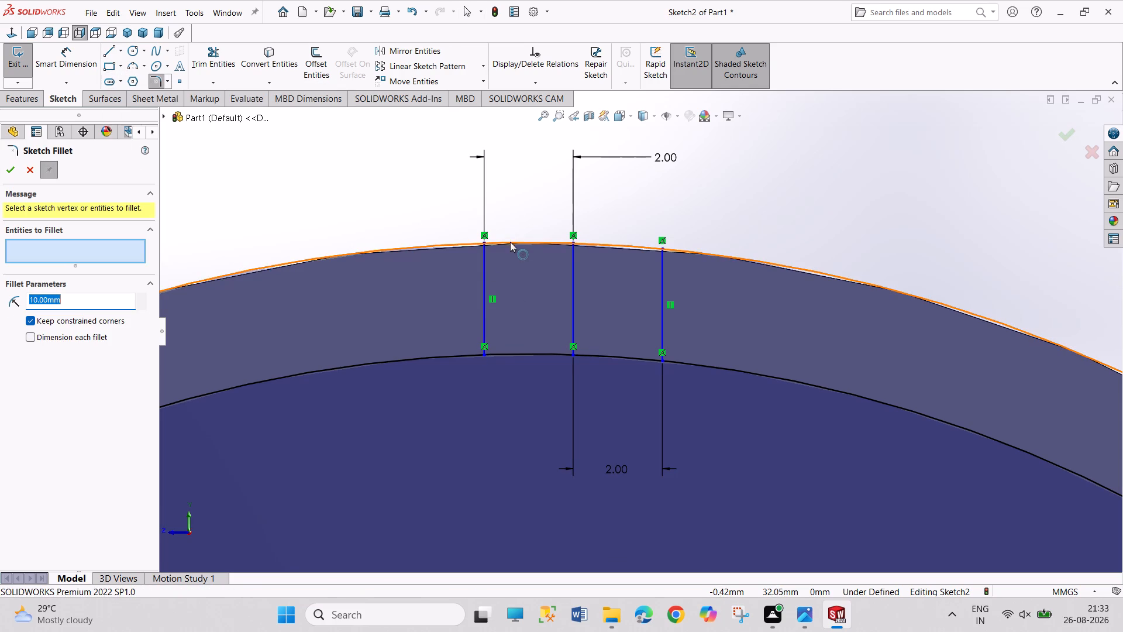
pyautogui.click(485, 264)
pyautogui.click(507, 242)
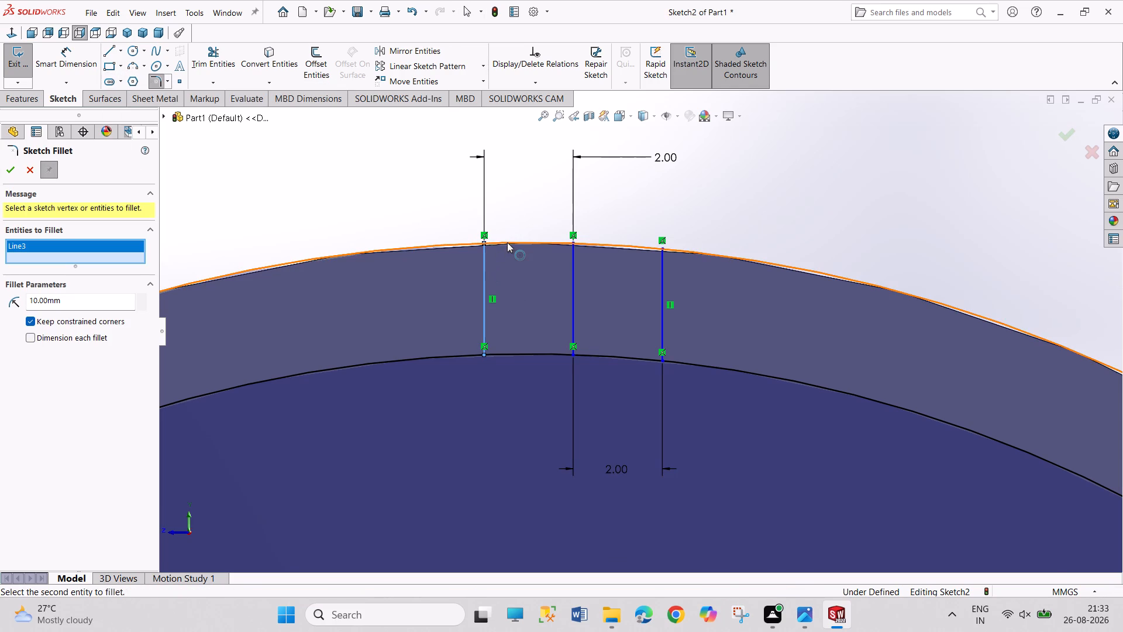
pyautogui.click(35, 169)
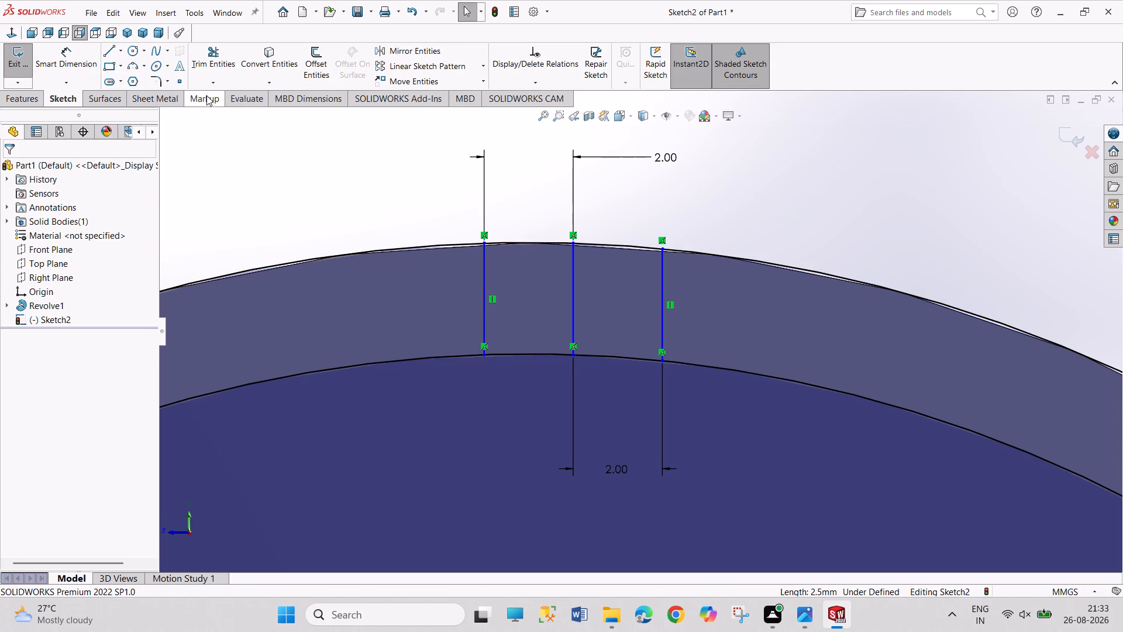
# Sketch a circle about 1.1 mm in diameter between the first two vertical lines, just below the outer circle.
pyautogui.click(135, 51)
pyautogui.click(512, 277)
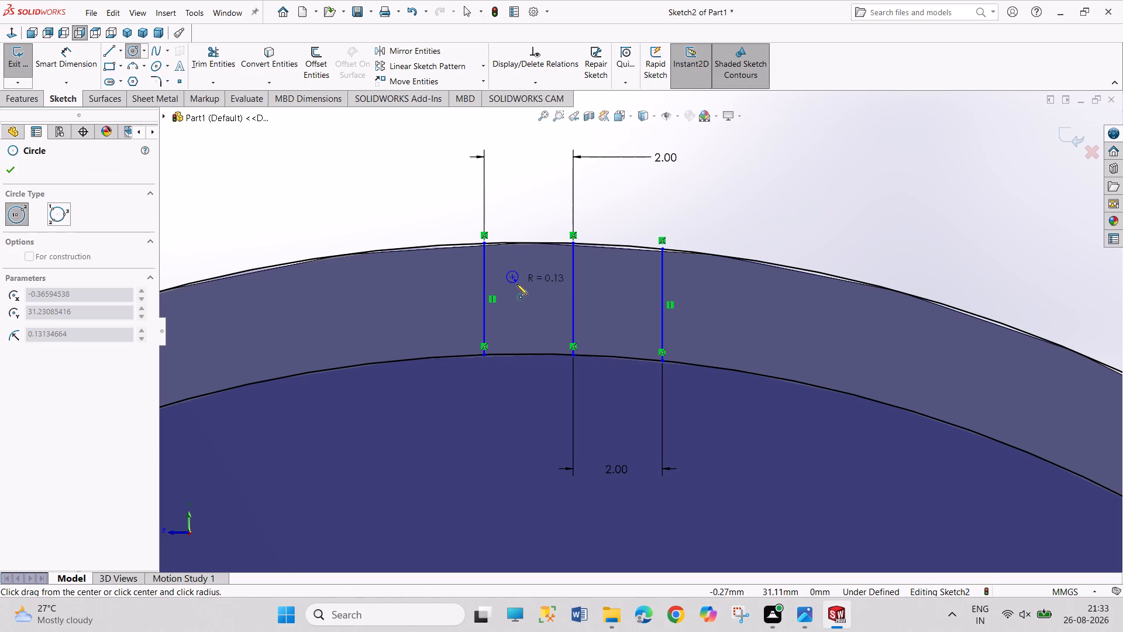
pyautogui.click(525, 298)
# Dimension the small circle's diameter as 1.5 mm.
pyautogui.moveTo(519, 227); pyautogui.dragTo(497, 149, button='right')
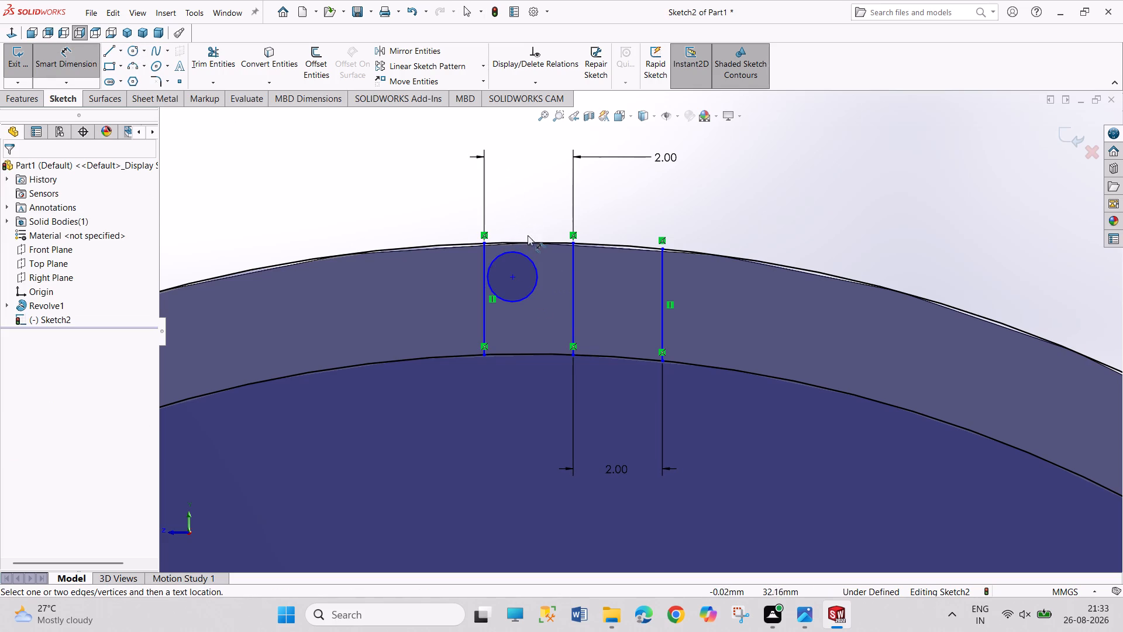
pyautogui.click(524, 255)
pyautogui.click(550, 213)
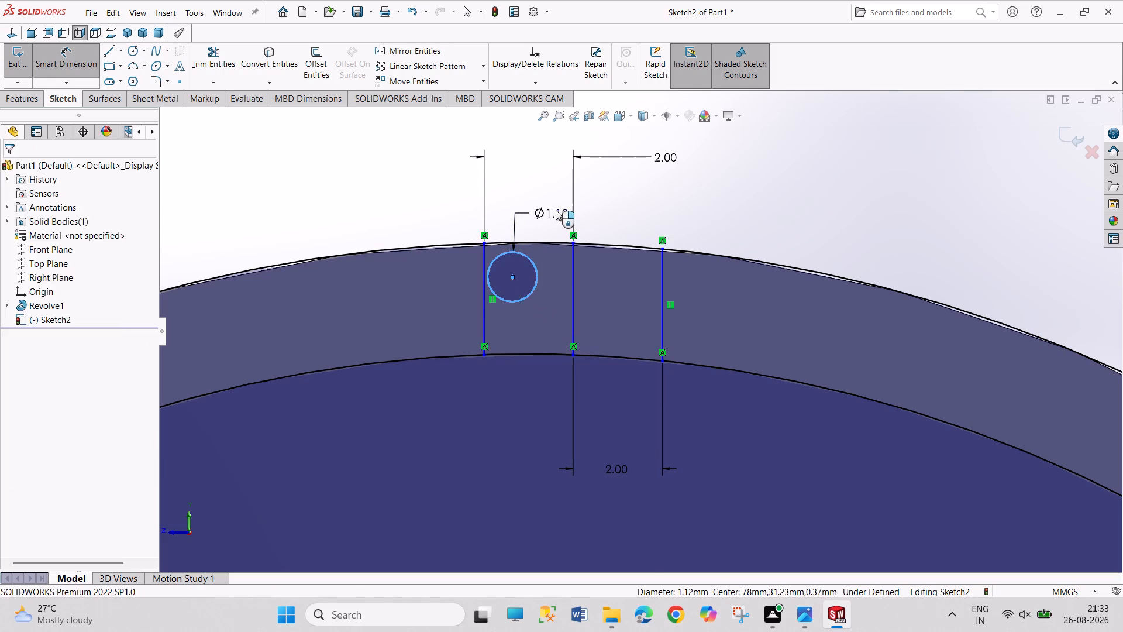
pyautogui.write('1.5')
pyautogui.press('Return')
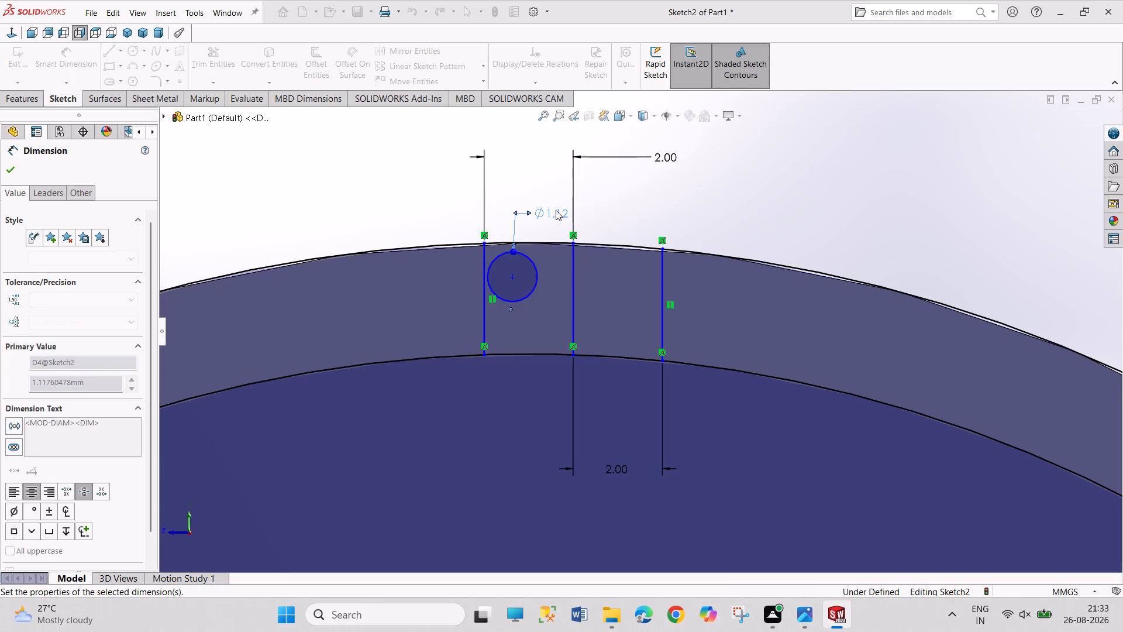
pyautogui.rightClick(639, 209)
pyautogui.click(671, 245)
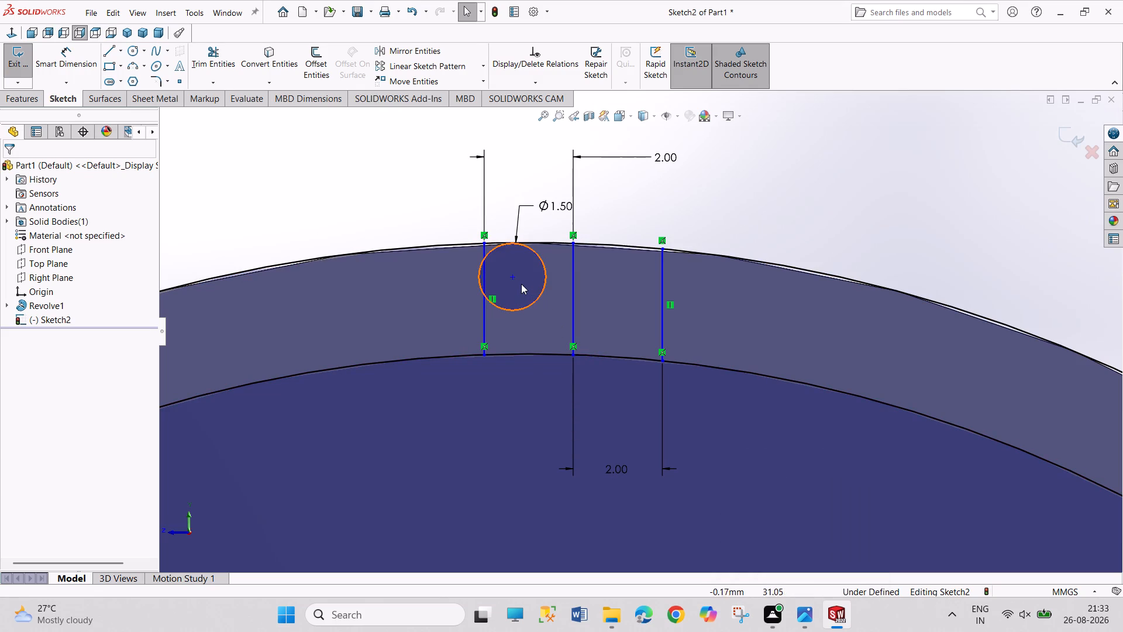
# Position the small circle between the first two vertical lines, making it tangent to the leftmost line and the outer circle.
pyautogui.moveTo(512, 277); pyautogui.dragTo(526, 283)
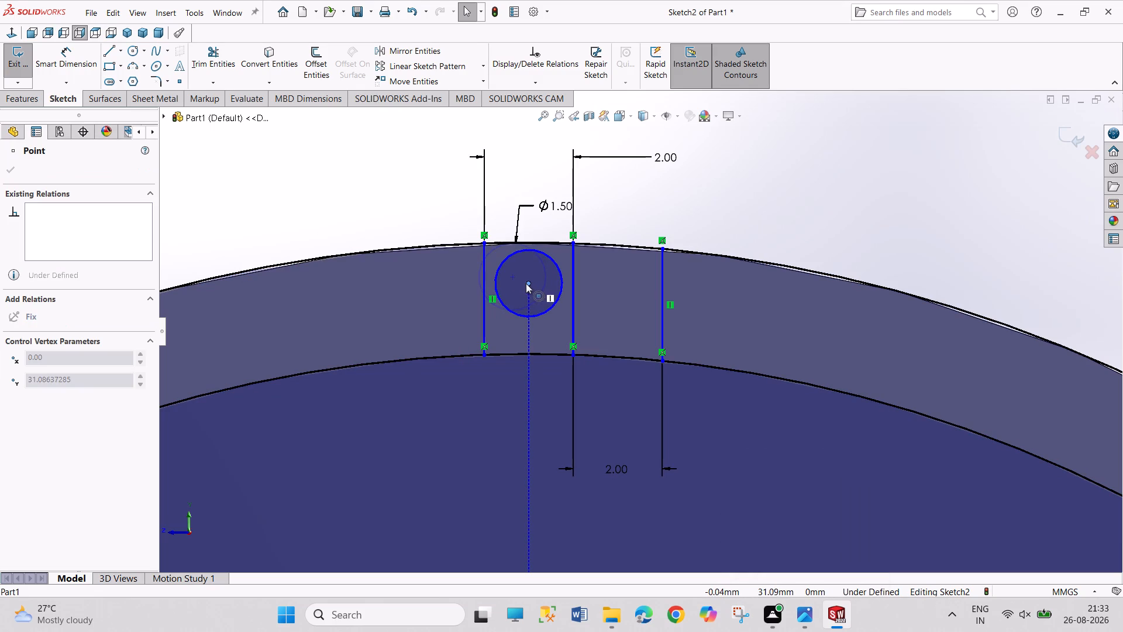
pyautogui.moveTo(526, 283); pyautogui.dragTo(525, 283)
pyautogui.click(714, 191)
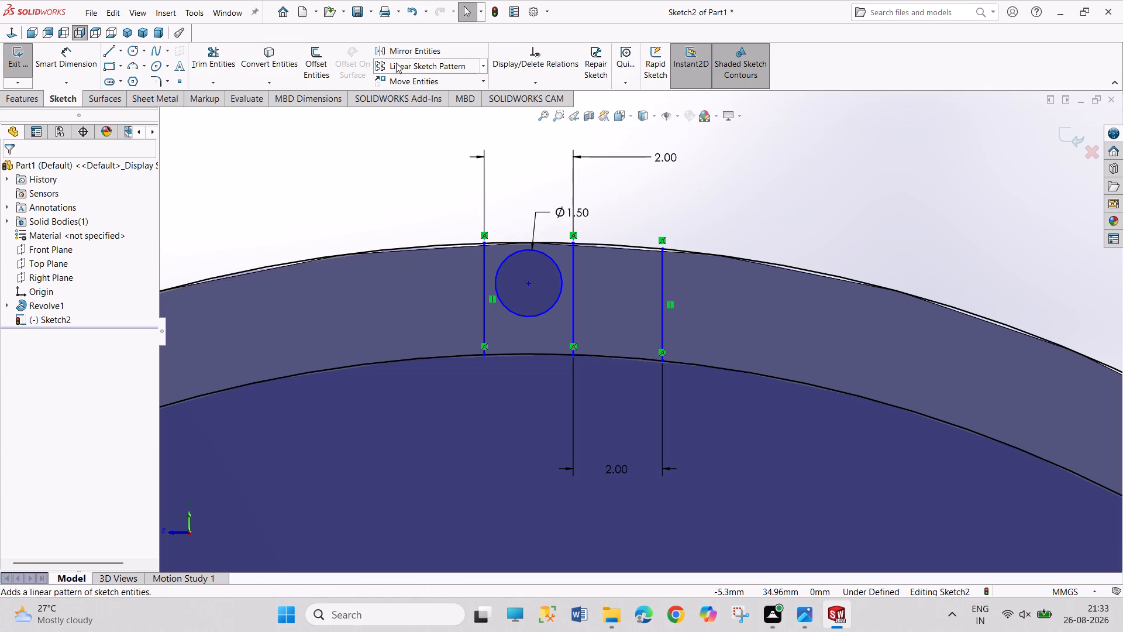
pyautogui.click(514, 254)
pyautogui.keyDown('ctrl'); pyautogui.click(483, 267); pyautogui.keyUp('ctrl')
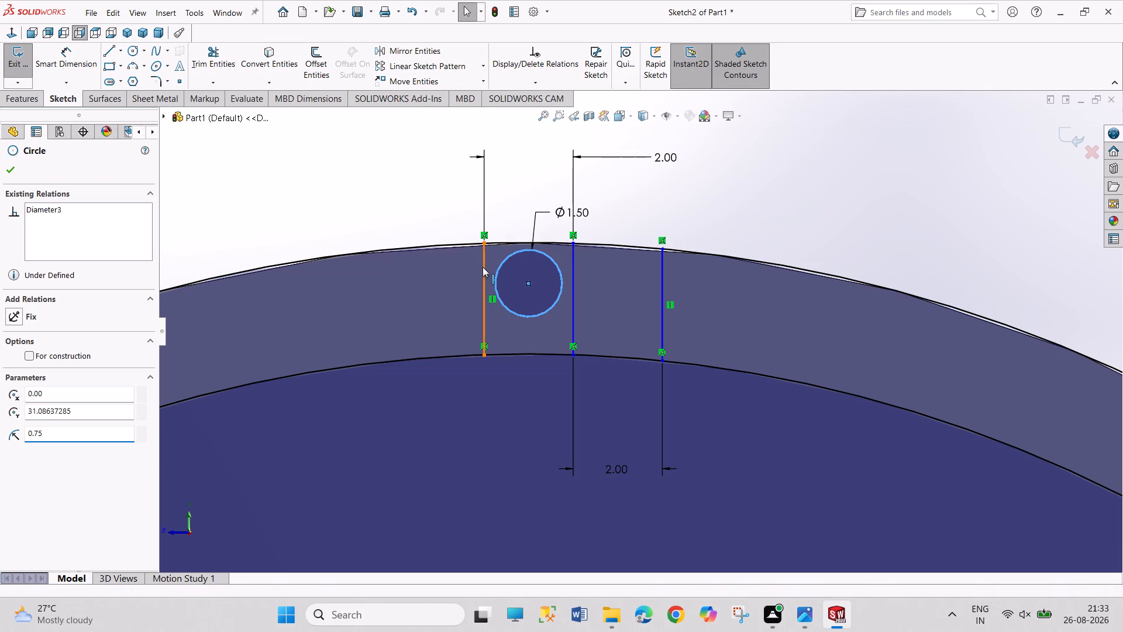
pyautogui.click(45, 372)
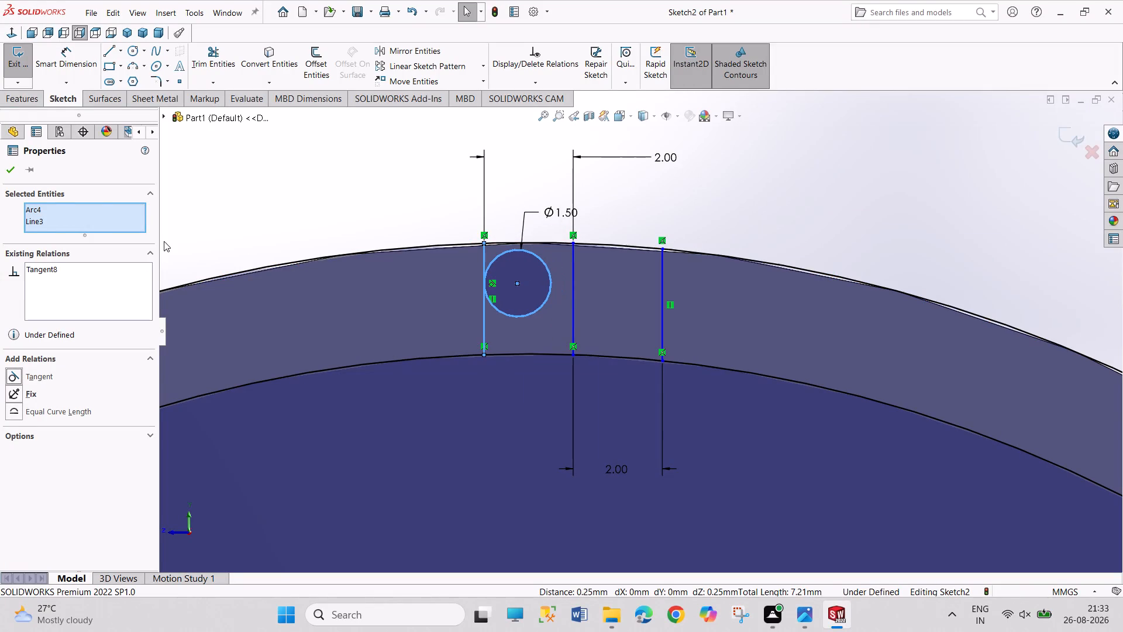
pyautogui.click(164, 241)
pyautogui.click(512, 252)
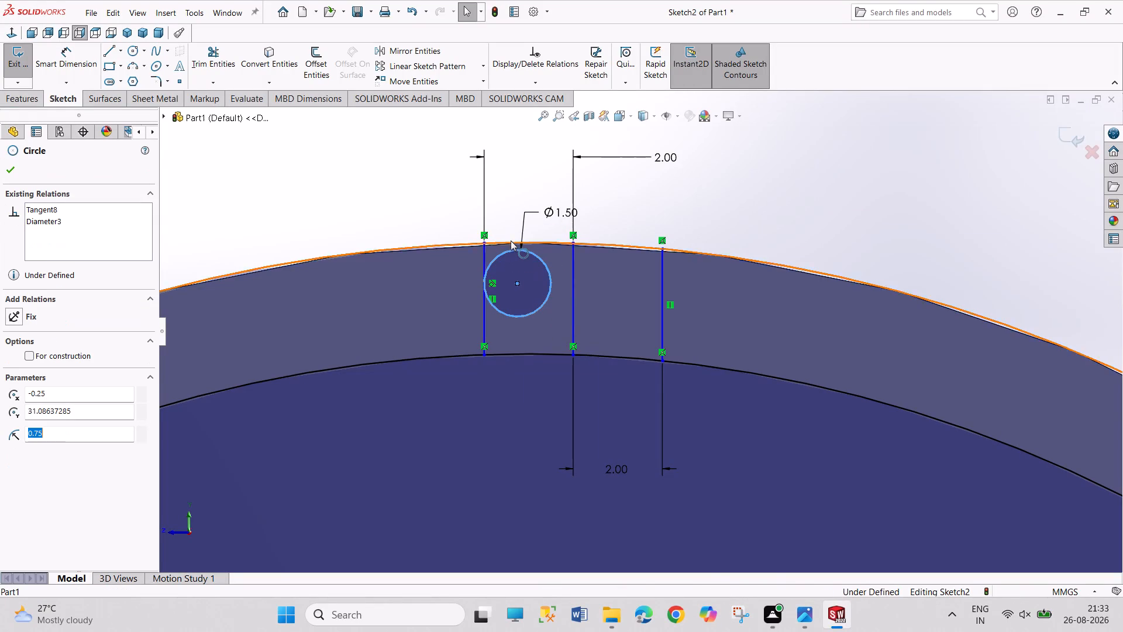
pyautogui.keyDown('ctrl'); pyautogui.click(511, 240); pyautogui.keyUp('ctrl')
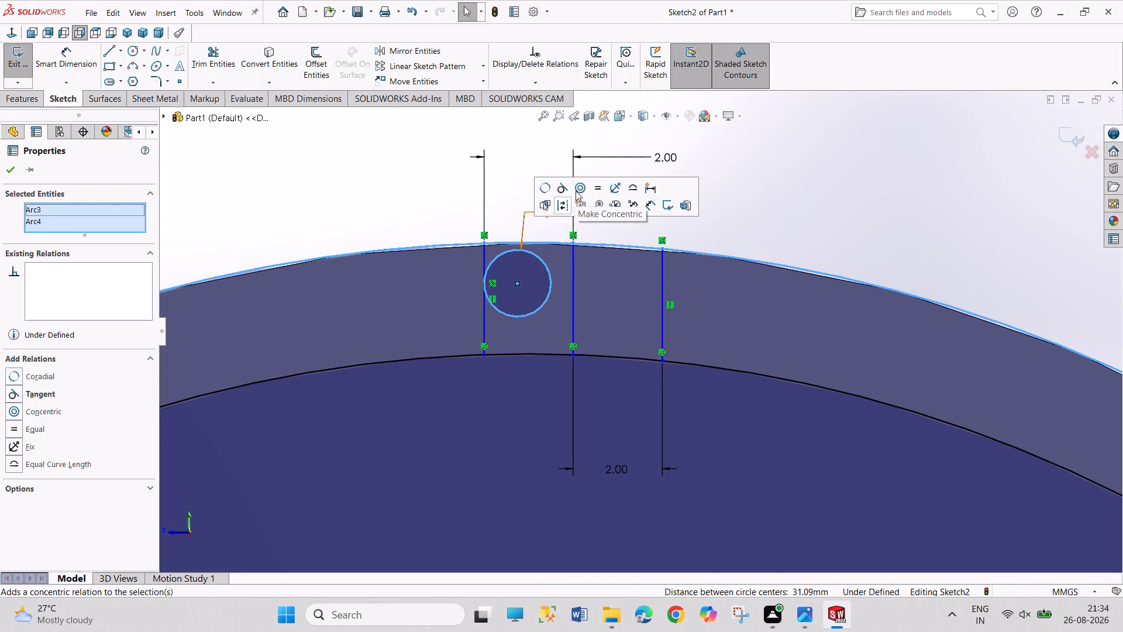
pyautogui.click(568, 190)
pyautogui.click(801, 210)
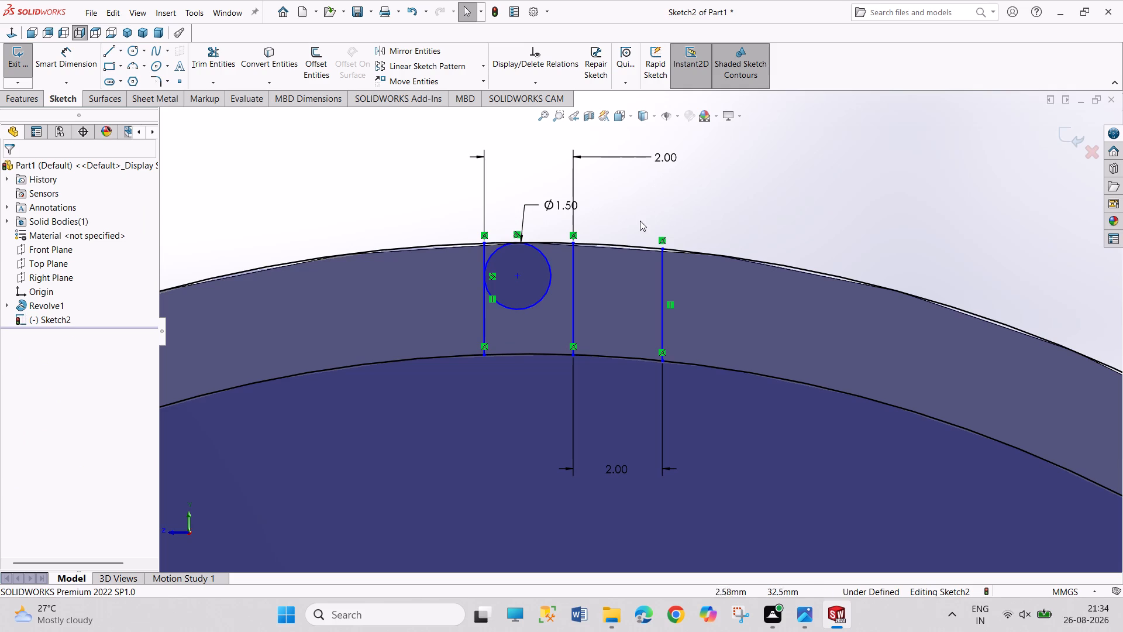
# Trim the small circle and the leftmost line's upper end so only the arc rounding the tooth's upper-left corner remains.
pyautogui.click(199, 59)
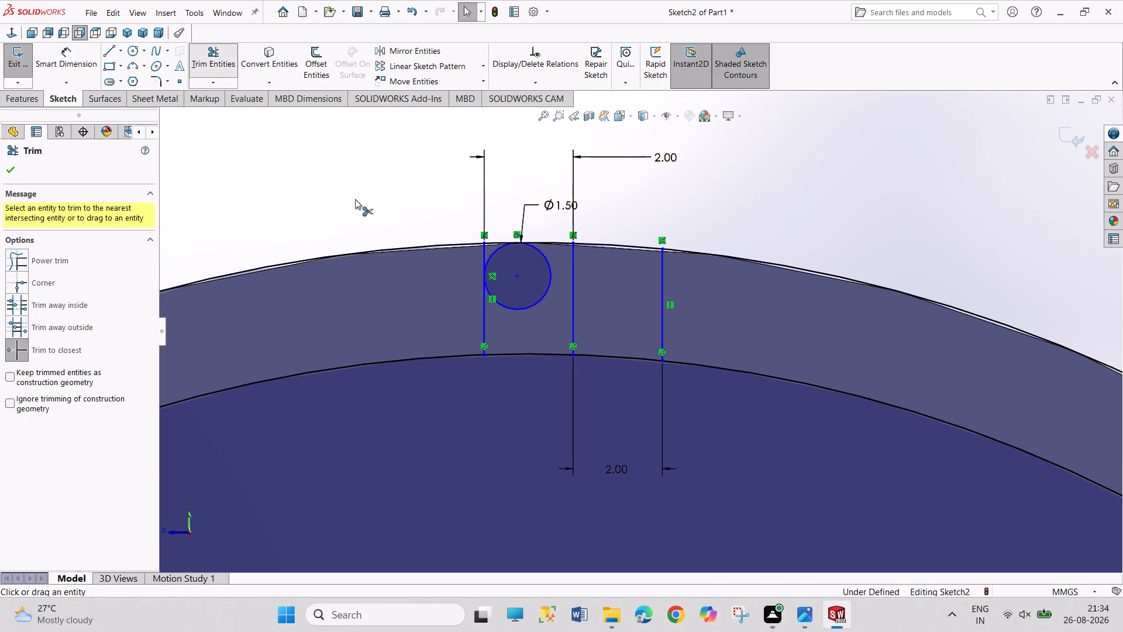
pyautogui.click(545, 292)
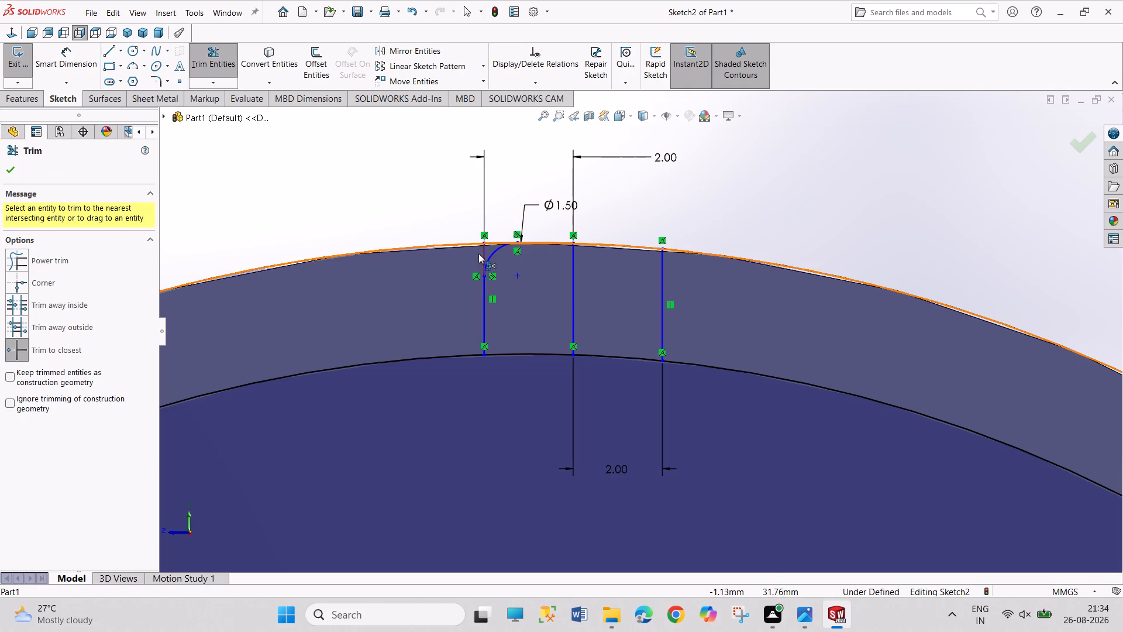
pyautogui.click(481, 250)
pyautogui.rightClick(710, 214)
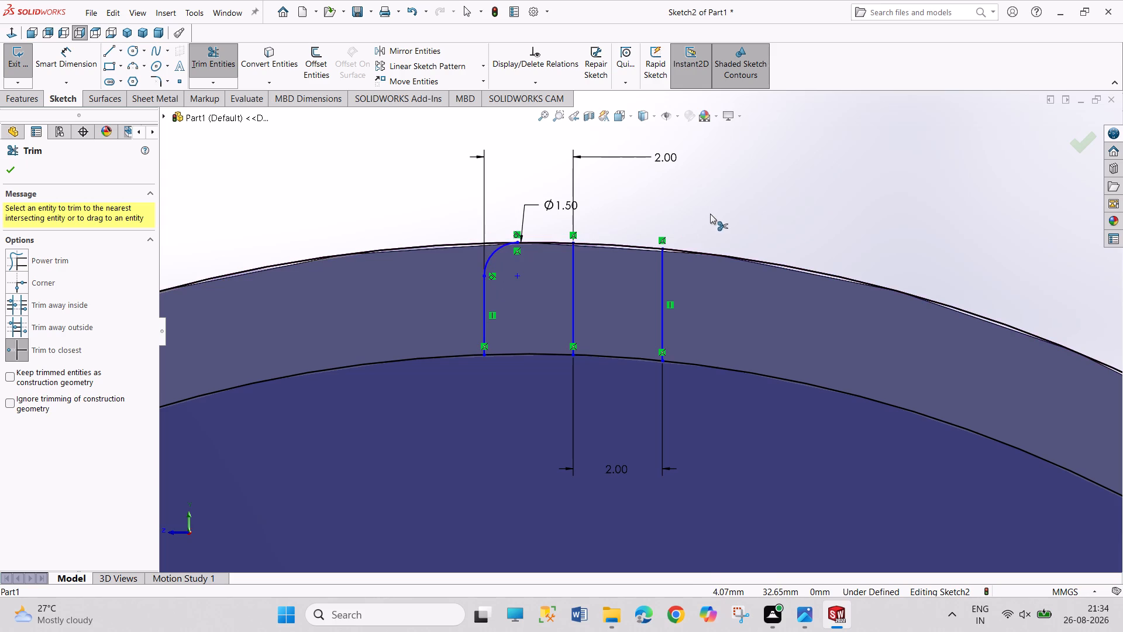
pyautogui.click(730, 250)
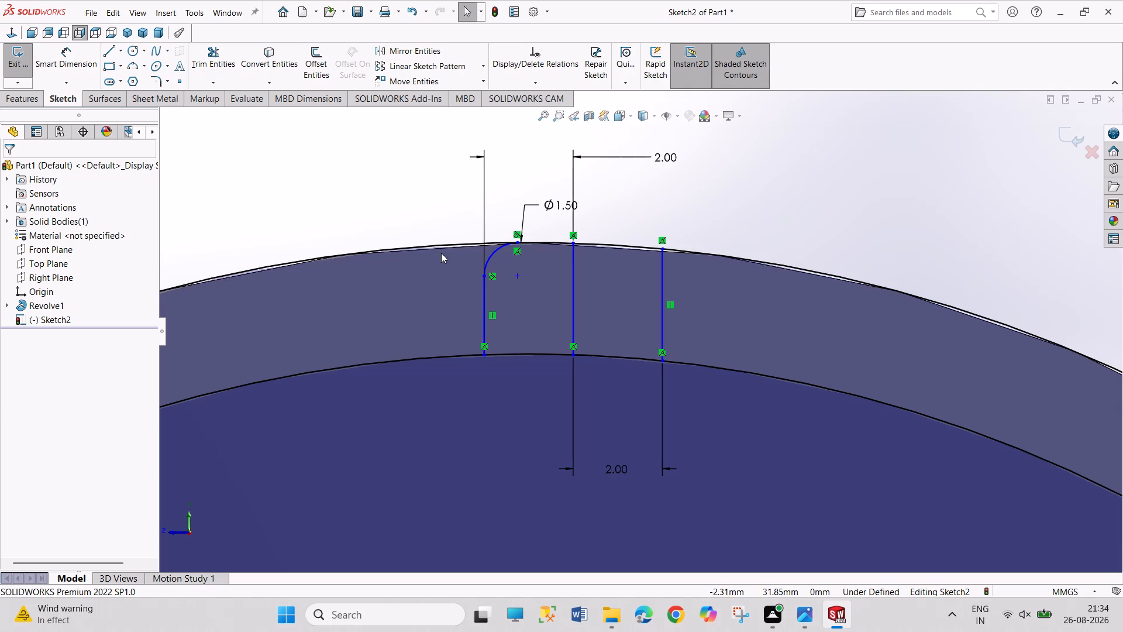
# Mirror the corner arc about the Front Plane, keeping the original.
pyautogui.click(491, 258)
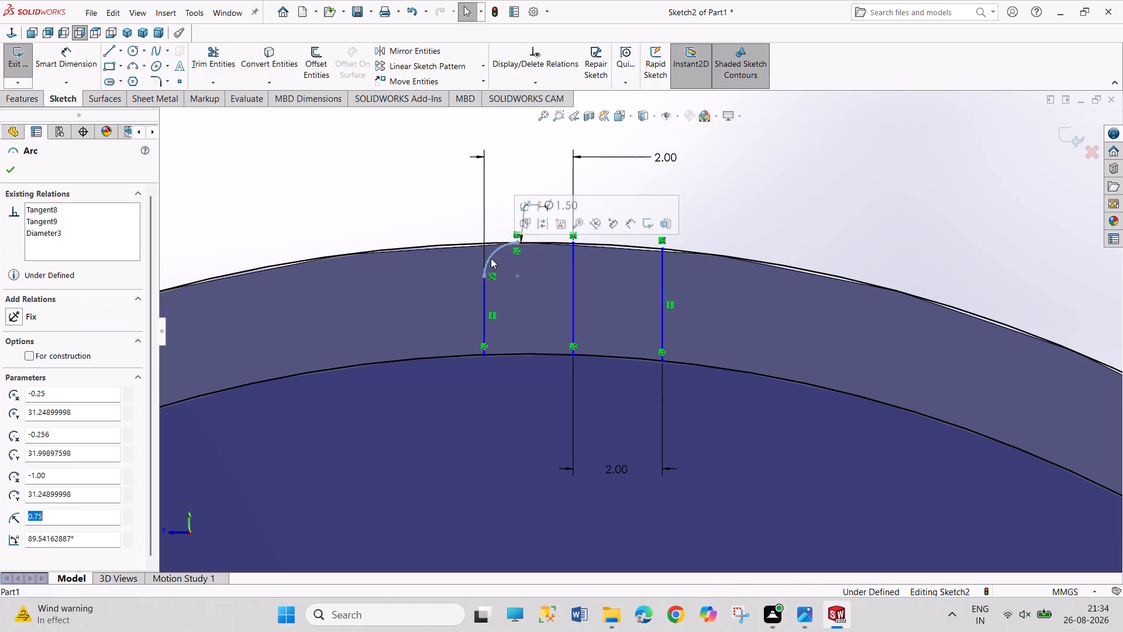
pyautogui.click(399, 46)
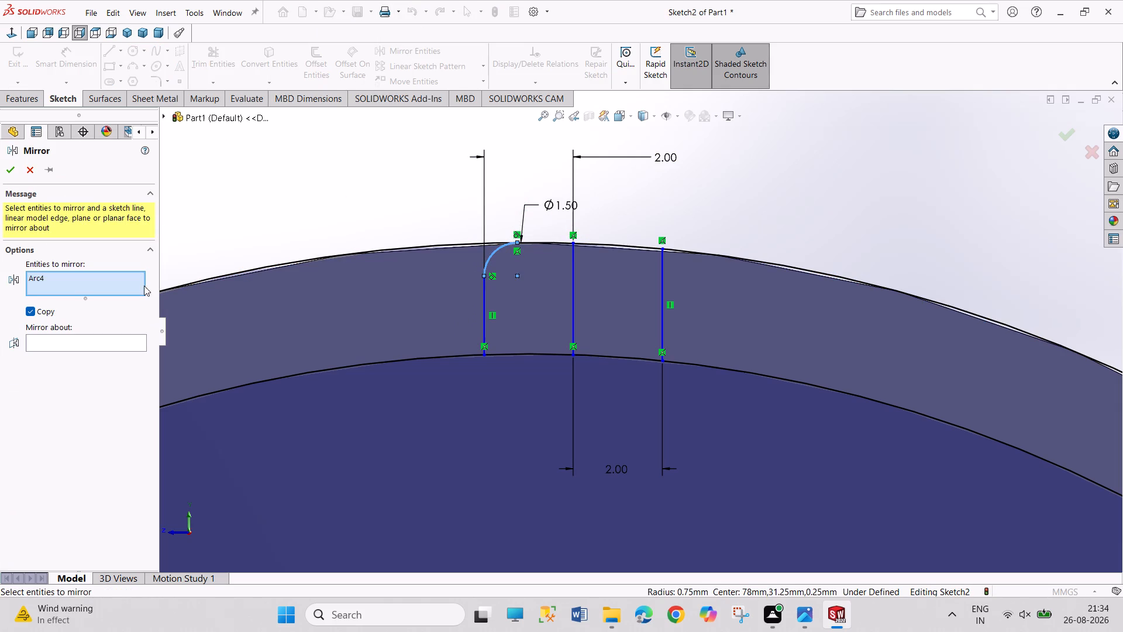
pyautogui.click(101, 345)
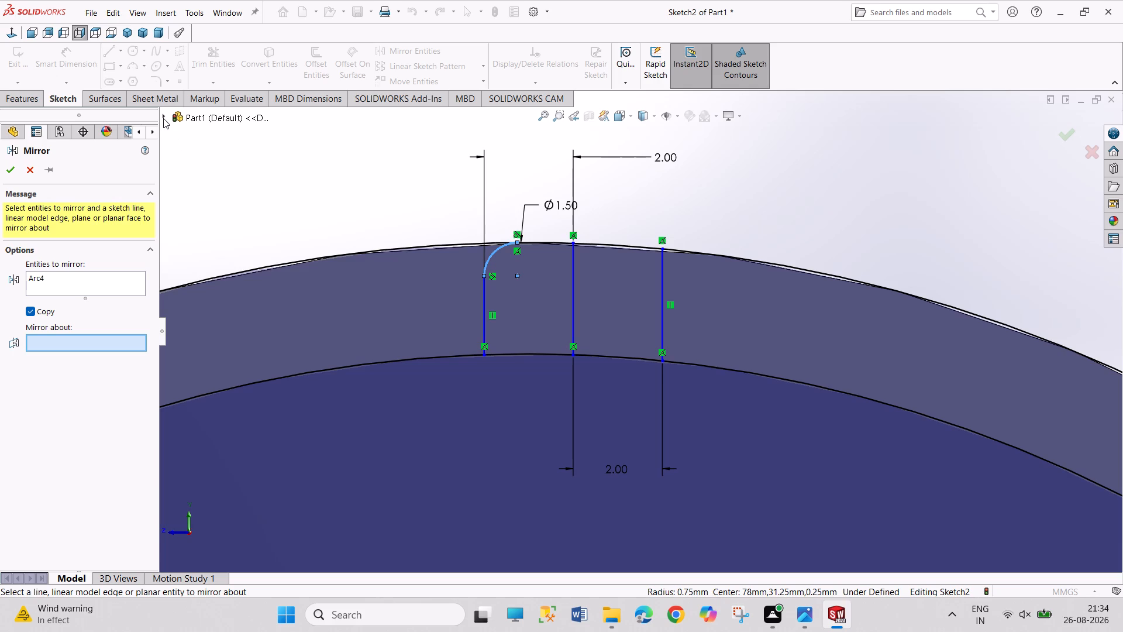
pyautogui.click(163, 118)
pyautogui.click(209, 198)
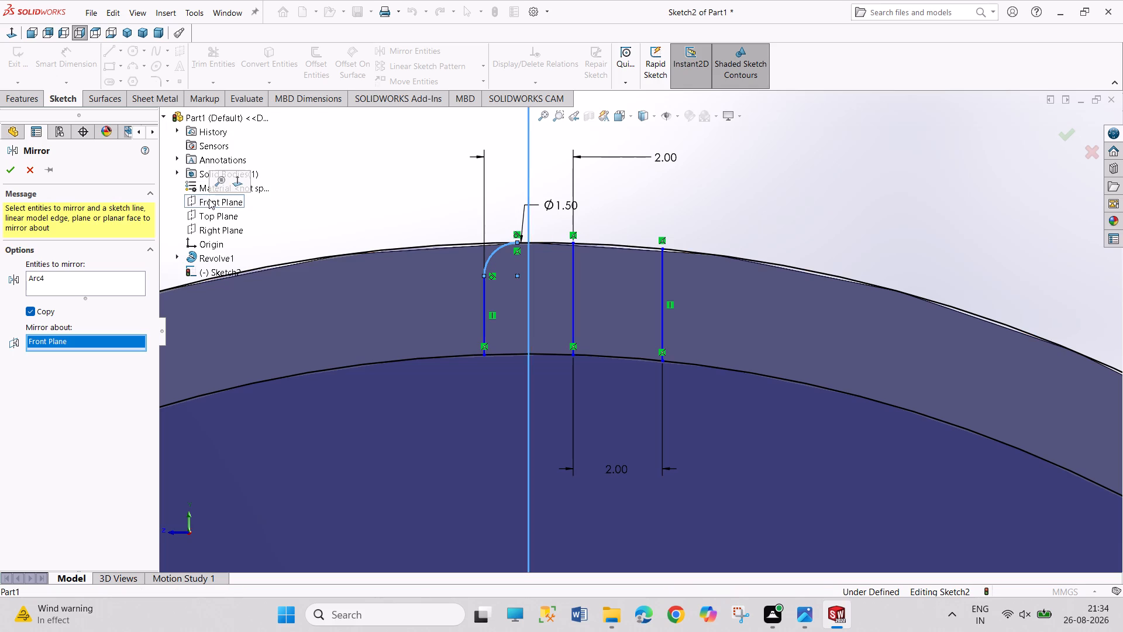
pyautogui.click(15, 167)
# Trim the outer circle beside the tooth's right corner arc and beyond the profile, keeping the tooth-top piece and the piece between the last two lines.
pyautogui.click(205, 63)
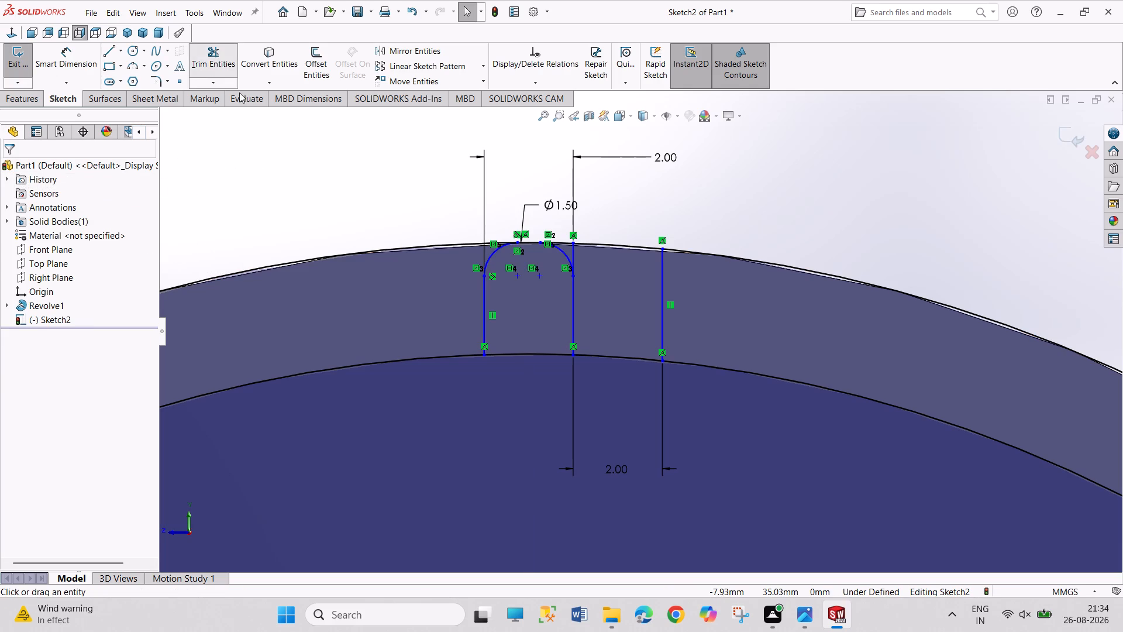
pyautogui.scroll(3, 575, 266)
pyautogui.scroll(-3, 575, 274)
pyautogui.scroll(-3, 642, 354)
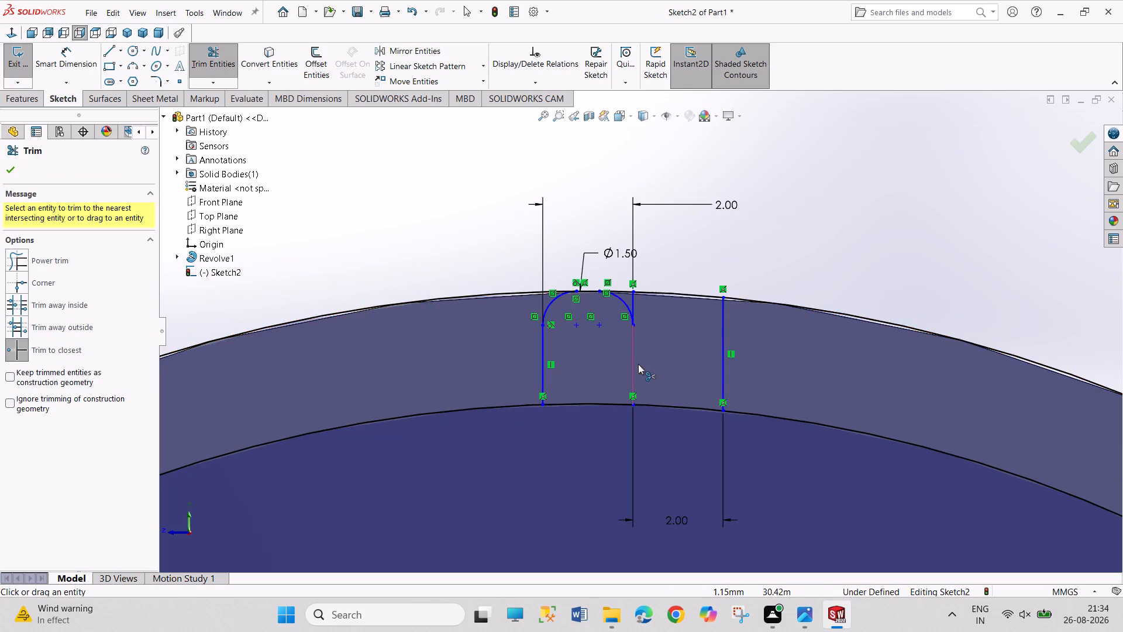
pyautogui.scroll(-1, 638, 364)
pyautogui.click(606, 207)
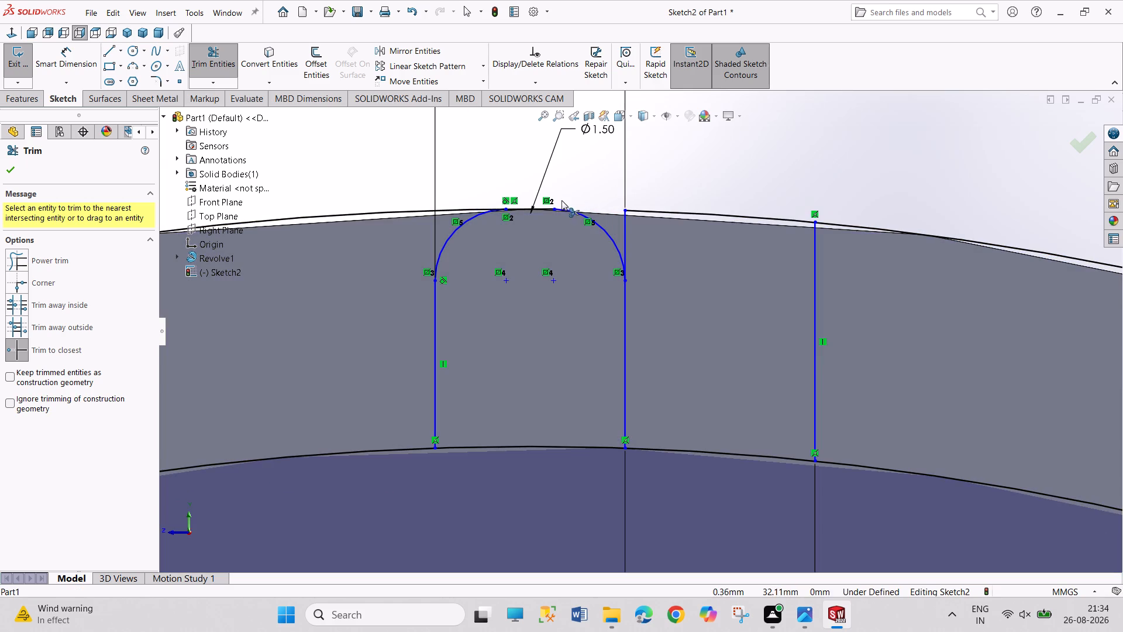
pyautogui.scroll(1, 554, 204)
pyautogui.scroll(-1, 562, 224)
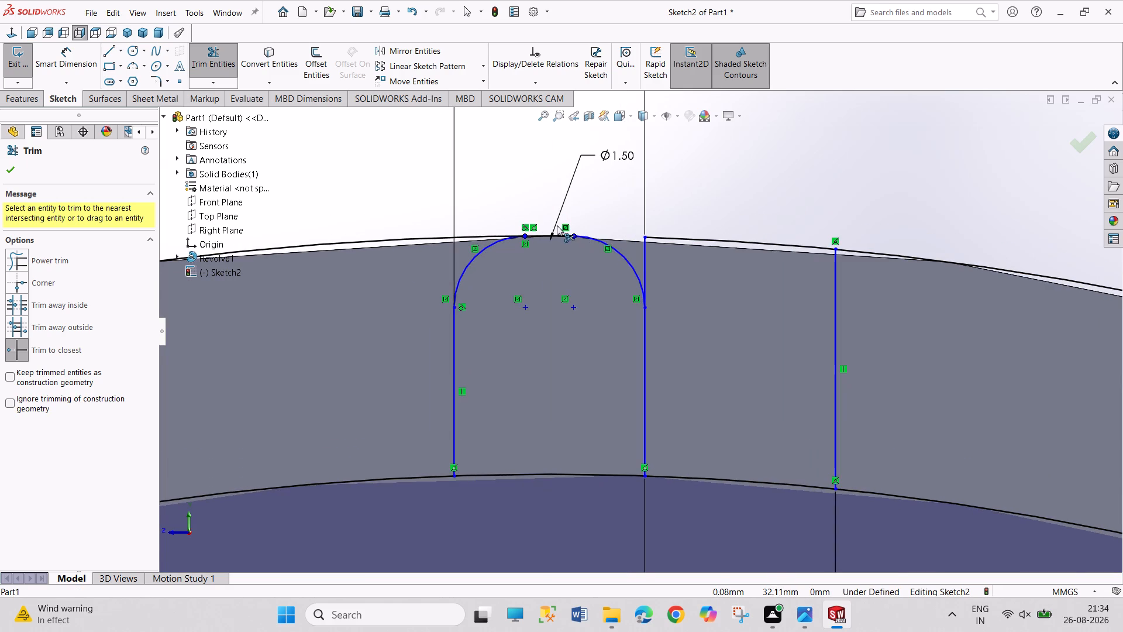
pyautogui.scroll(-7, 556, 225)
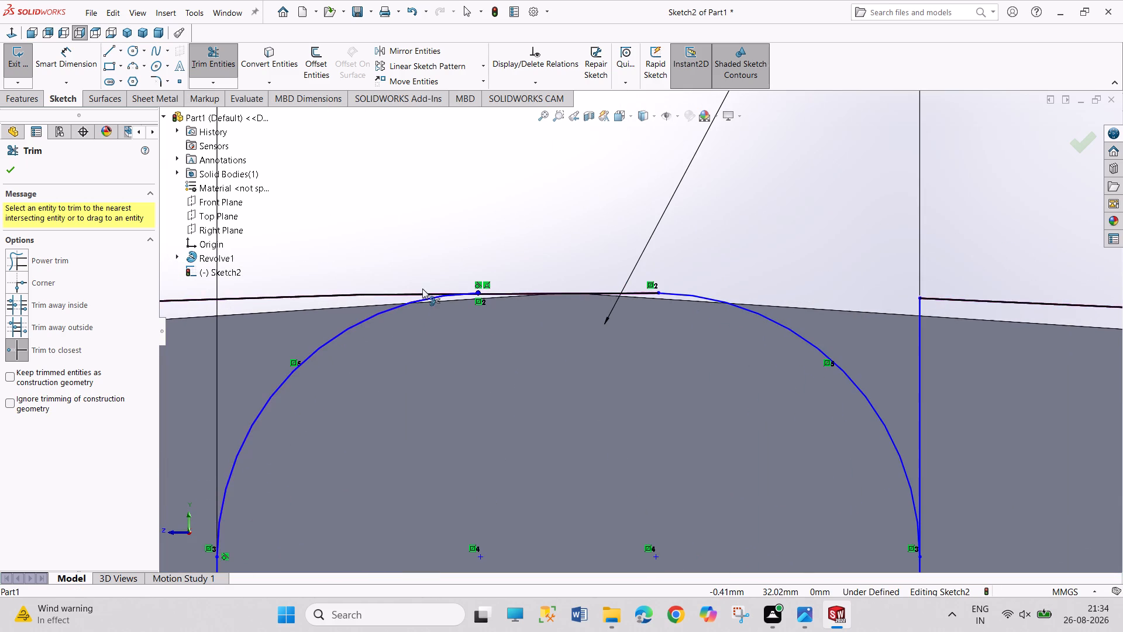
pyautogui.click(421, 291)
pyautogui.scroll(2, 714, 273)
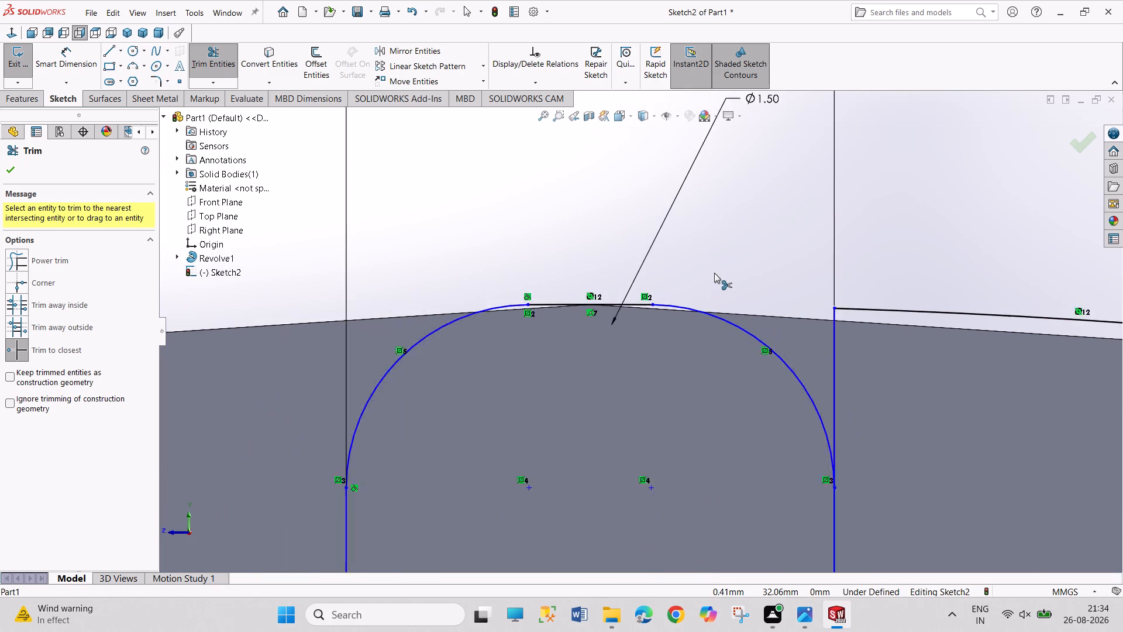
pyautogui.scroll(3, 714, 273)
pyautogui.scroll(4, 760, 422)
pyautogui.scroll(-1, 755, 417)
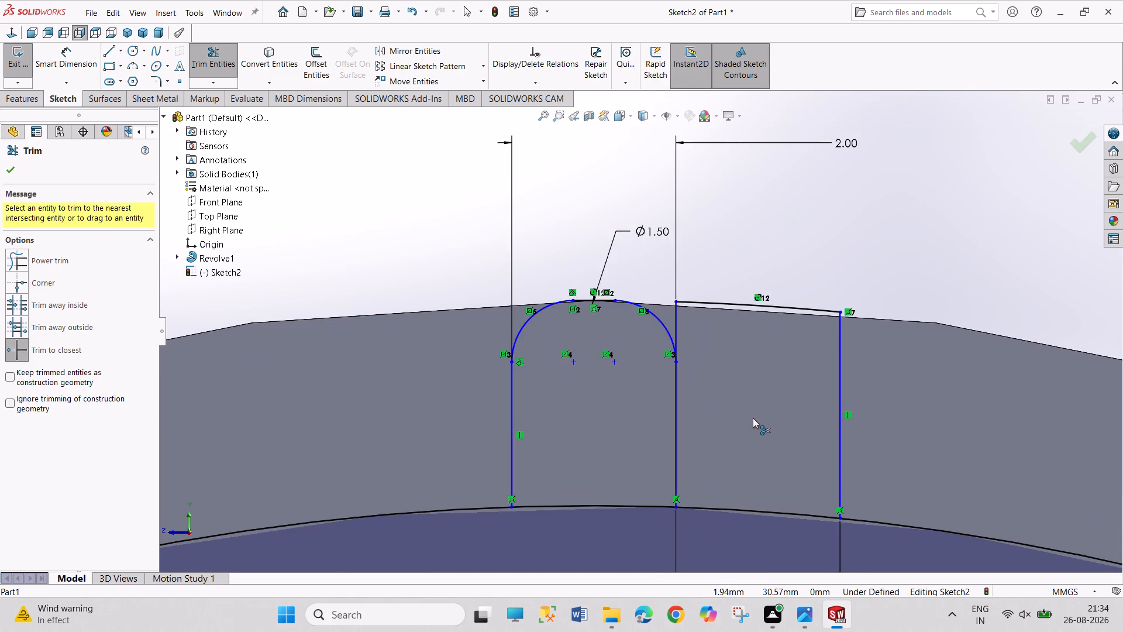
pyautogui.scroll(-1, 752, 418)
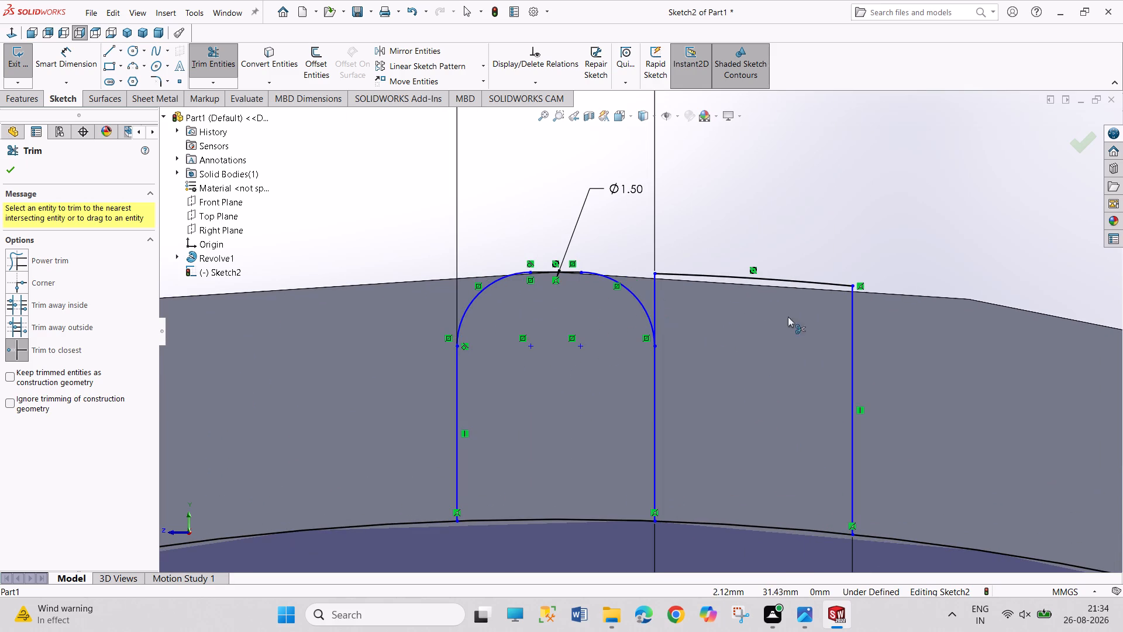
pyautogui.rightClick(838, 195)
pyautogui.click(857, 233)
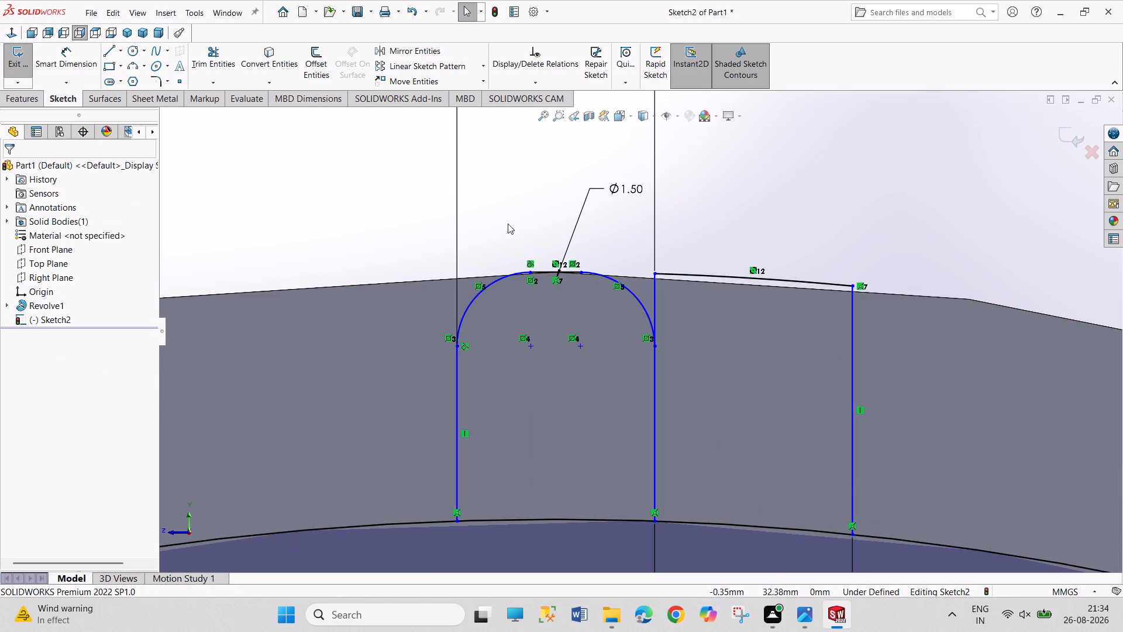
# Sketch a circle of about 0.39 mm radius between the middle and rightmost vertical lines, just above the inner circle.
pyautogui.click(137, 50)
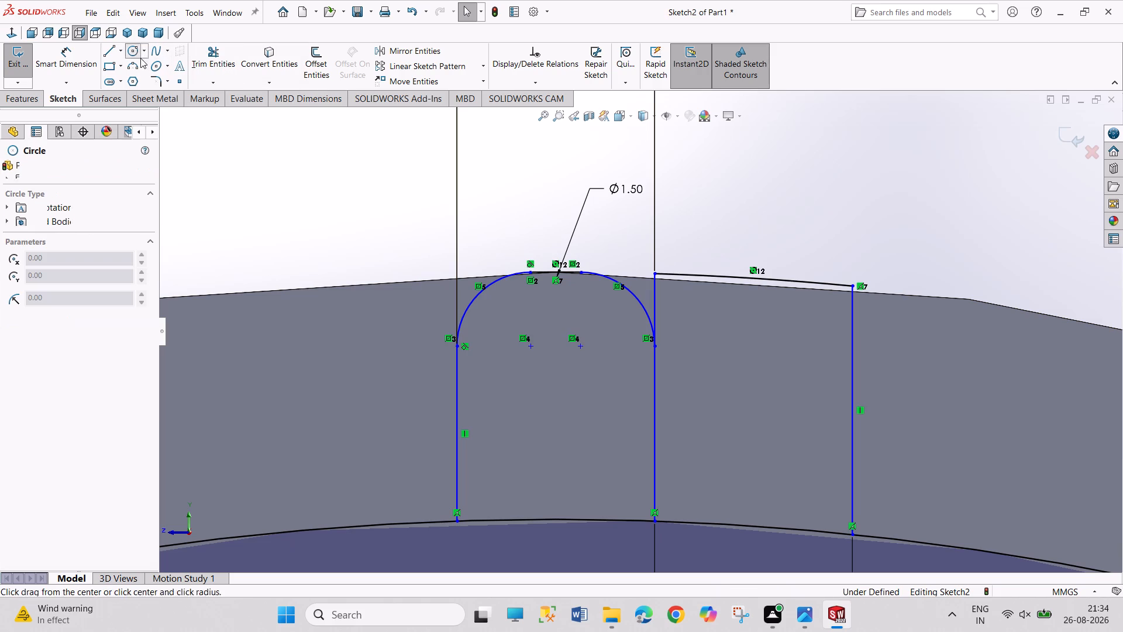
pyautogui.click(706, 462)
pyautogui.click(721, 498)
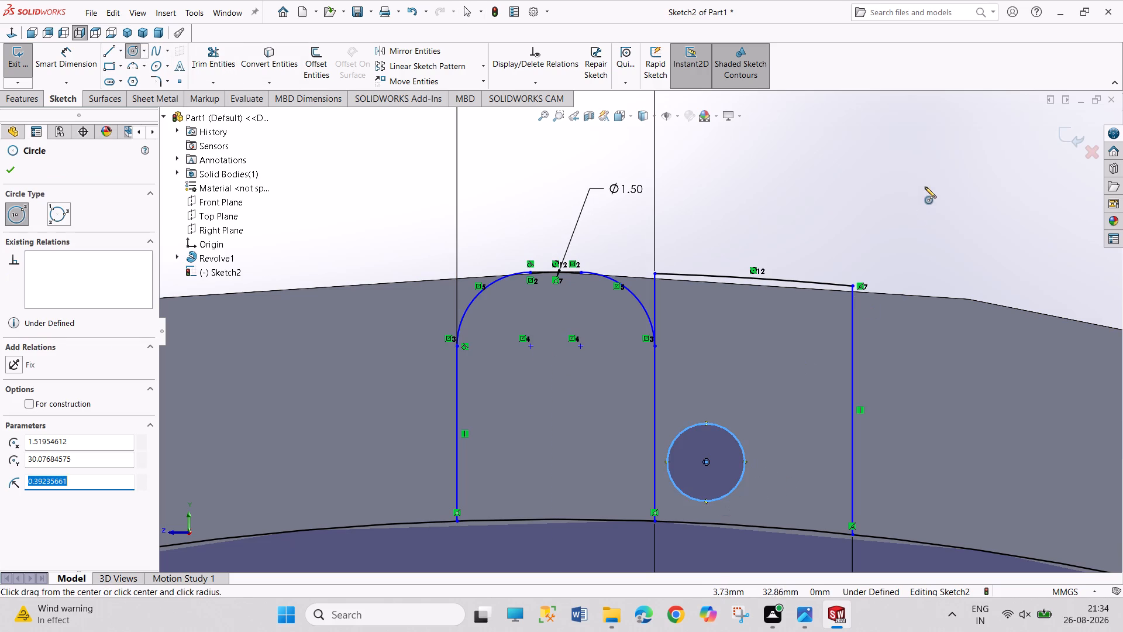
pyautogui.rightClick(925, 187)
pyautogui.click(955, 187)
pyautogui.rightClick(942, 181)
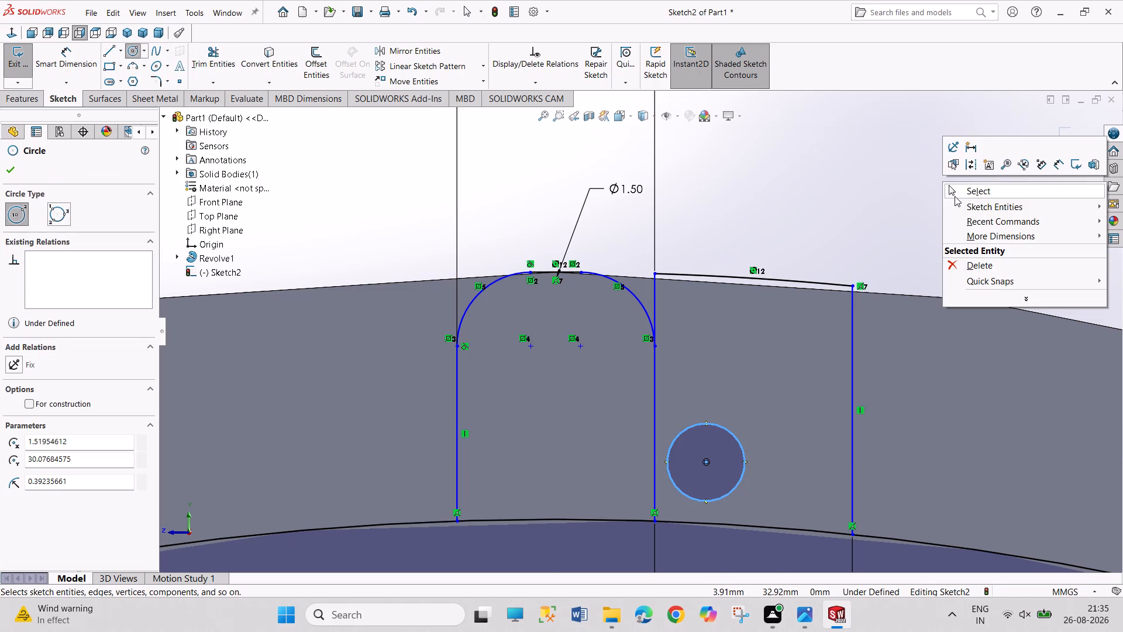
pyautogui.click(953, 191)
# Make the new small circle tangent to the middle vertical line and to the inner circle.
pyautogui.click(681, 492)
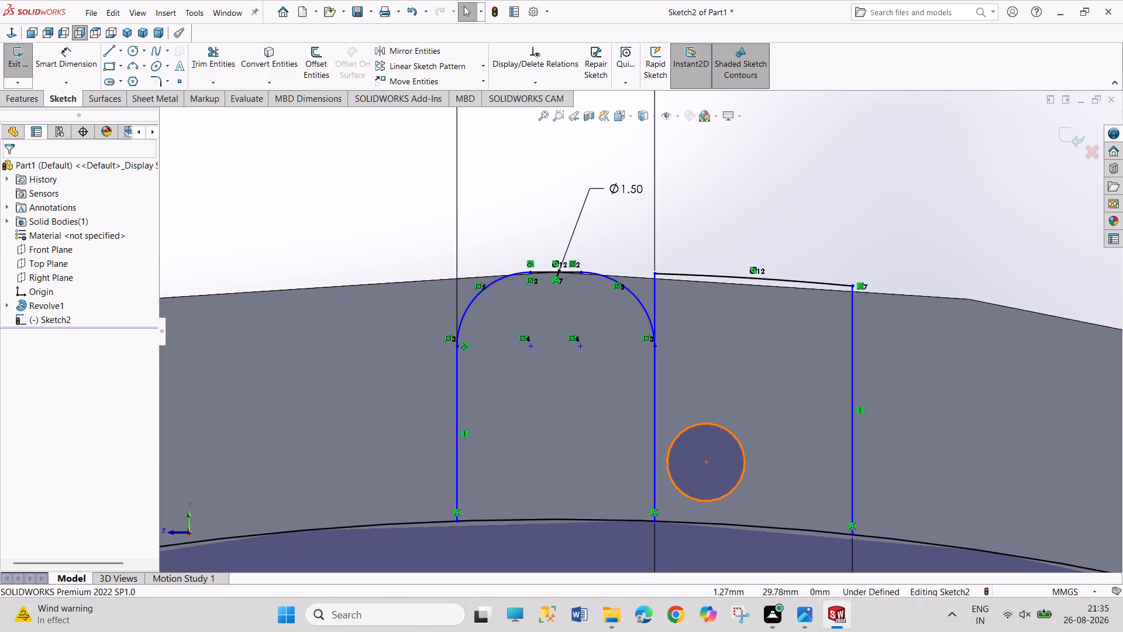
pyautogui.keyDown('ctrl'); pyautogui.click(654, 505); pyautogui.keyUp('ctrl')
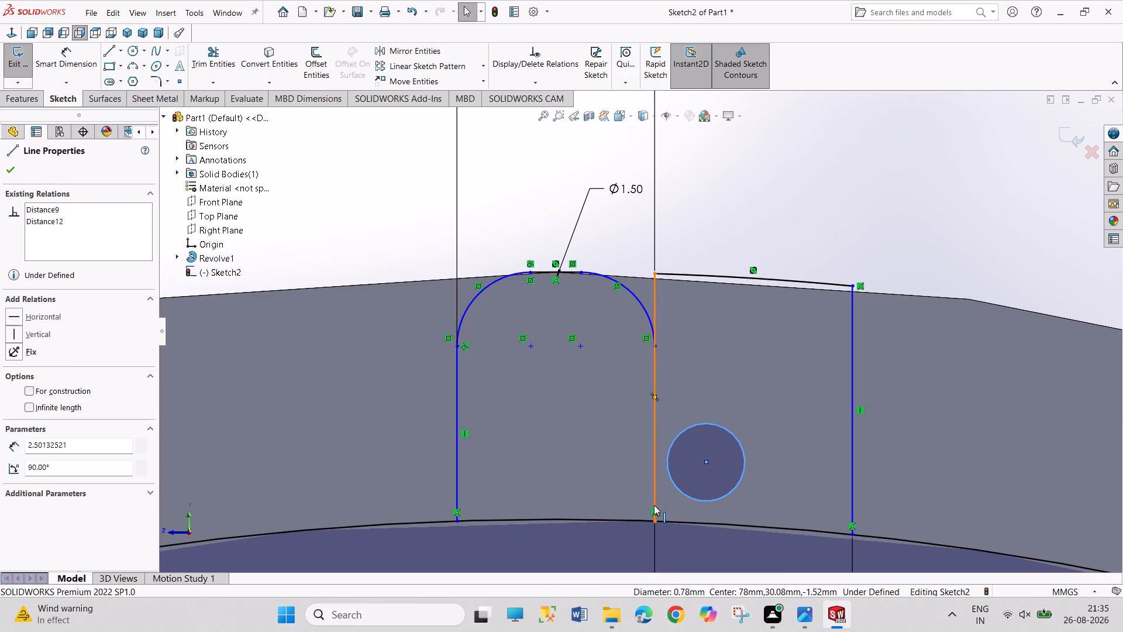
pyautogui.click(692, 455)
pyautogui.click(833, 218)
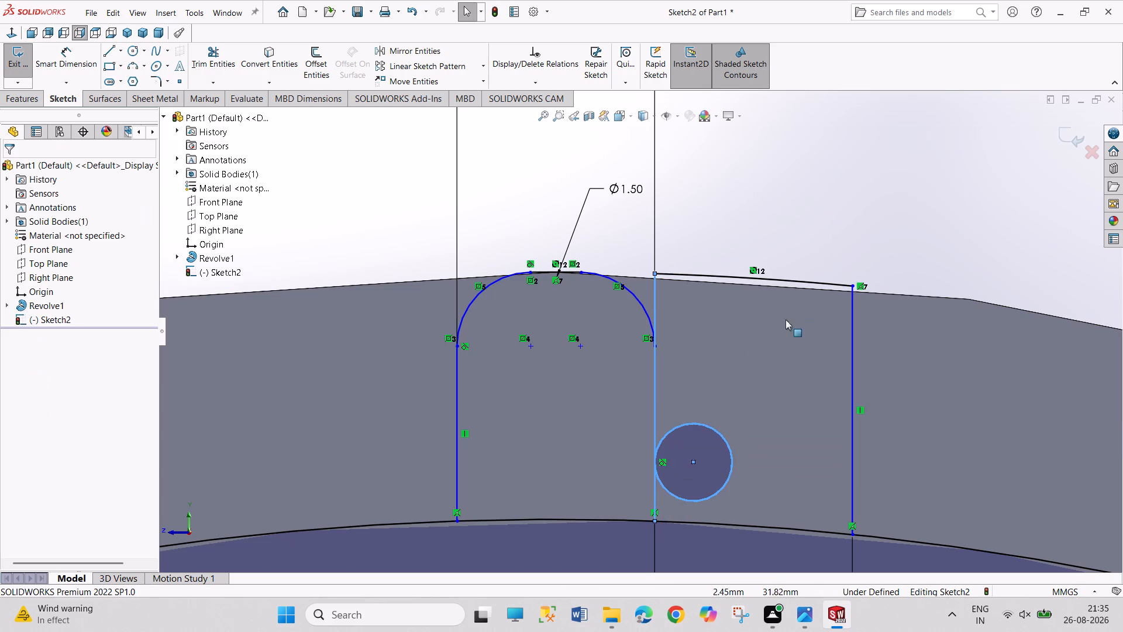
pyautogui.click(721, 489)
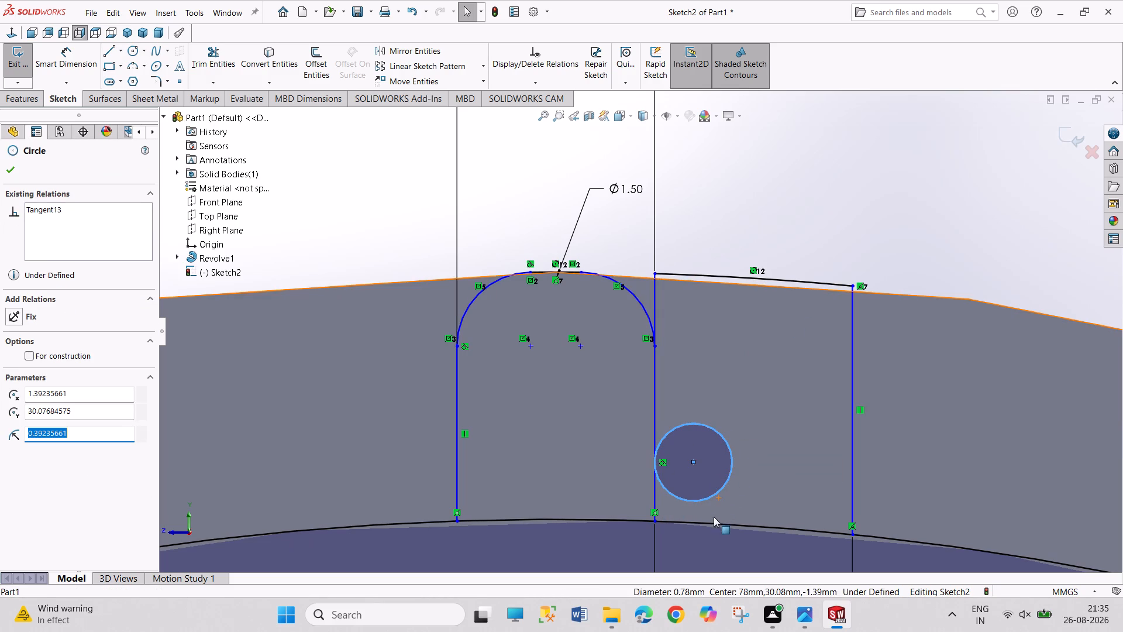
pyautogui.keyDown('ctrl'); pyautogui.click(714, 522); pyautogui.keyUp('ctrl')
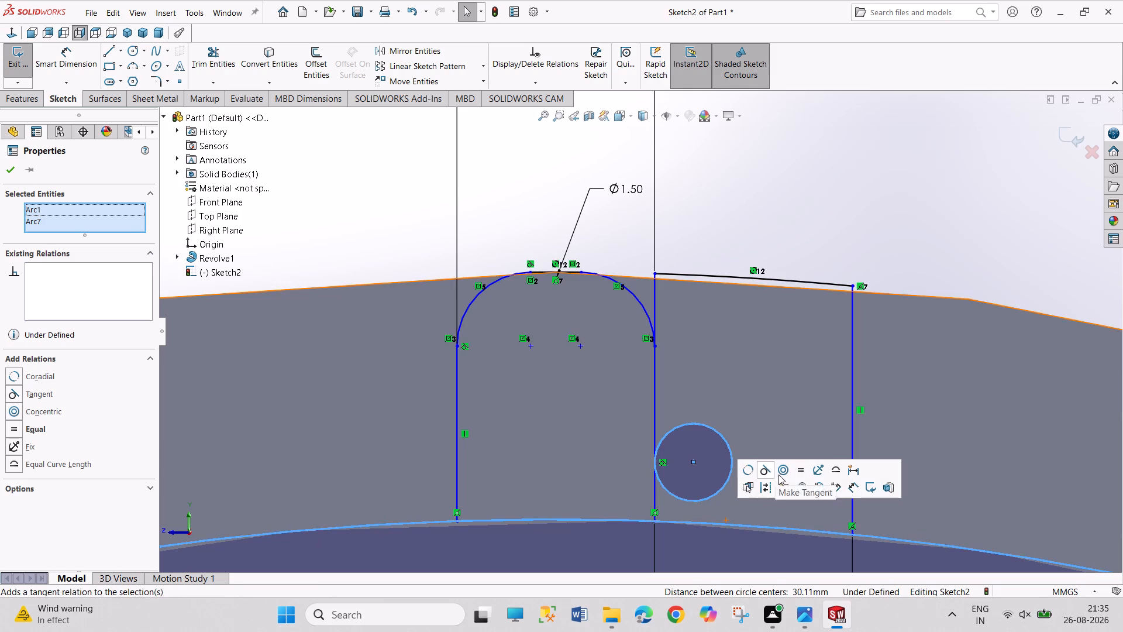
pyautogui.click(766, 473)
pyautogui.click(887, 192)
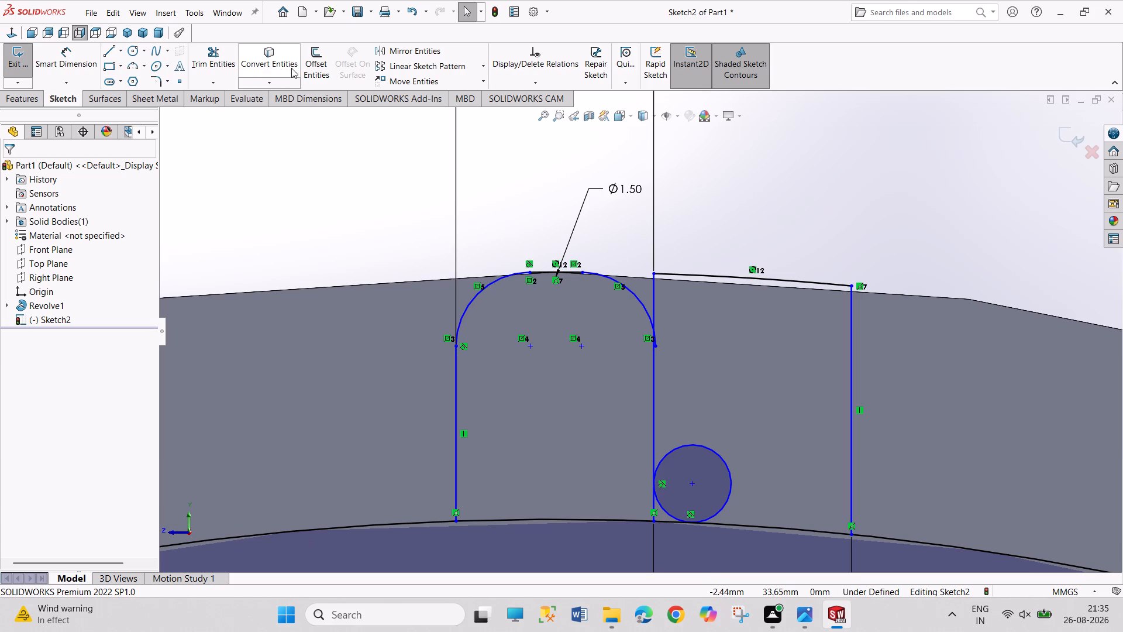
# Dimension the diameter of the circle touching the middle line and inner circle as 1.5 mm.
pyautogui.moveTo(786, 258); pyautogui.dragTo(770, 186, button='right')
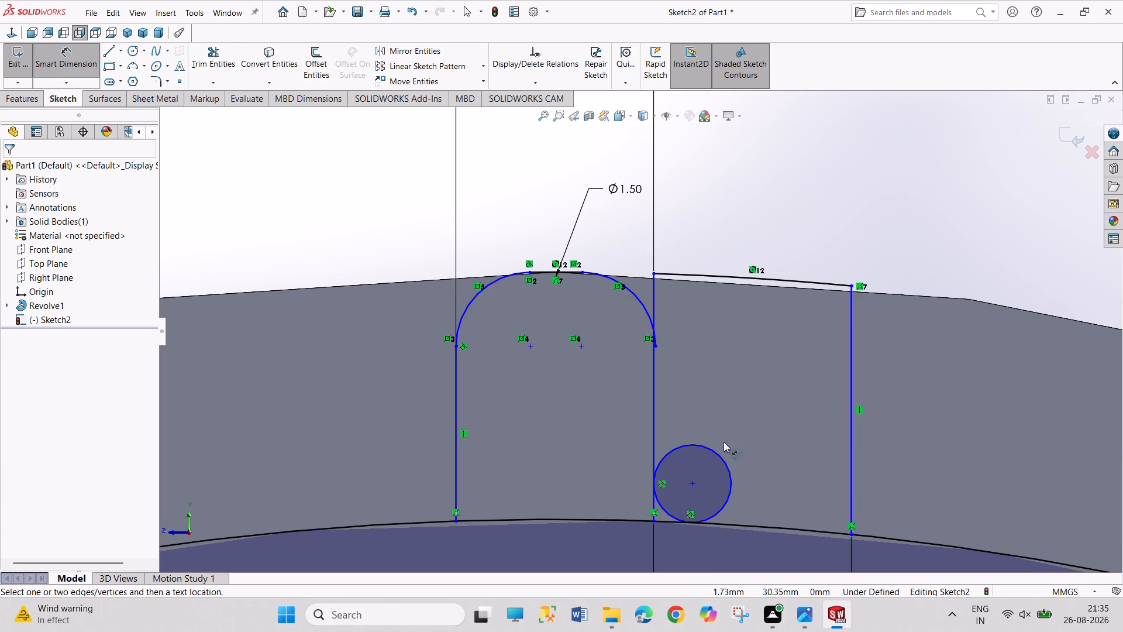
pyautogui.moveTo(718, 452); pyautogui.dragTo(717, 444)
pyautogui.click(749, 393)
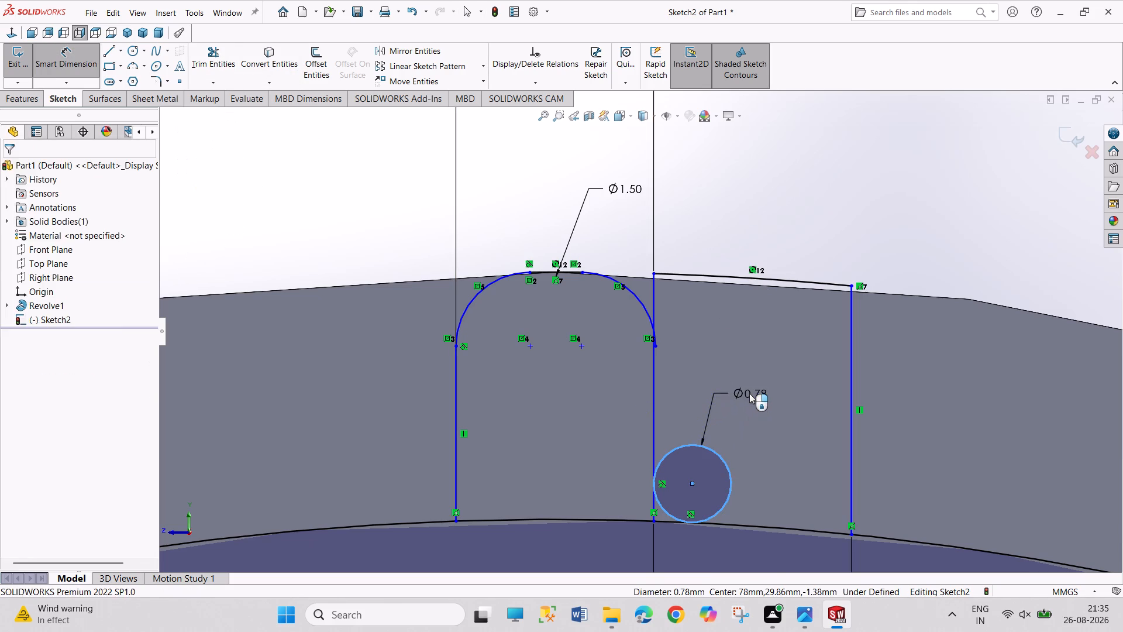
pyautogui.write('1.5')
pyautogui.press('Return')
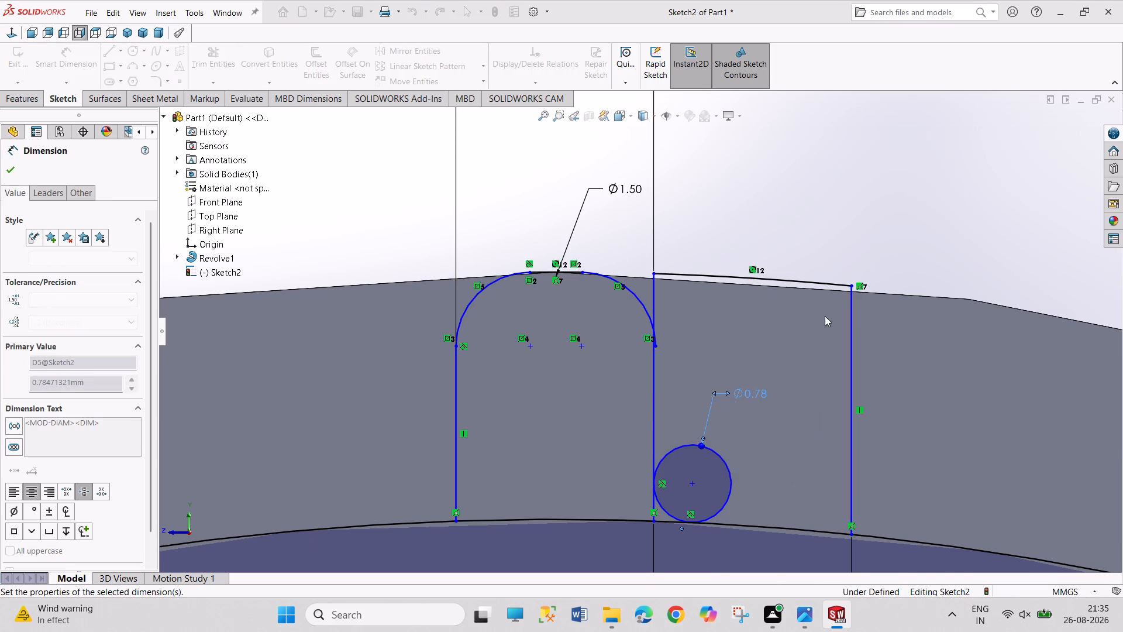
pyautogui.rightClick(910, 225)
pyautogui.click(935, 263)
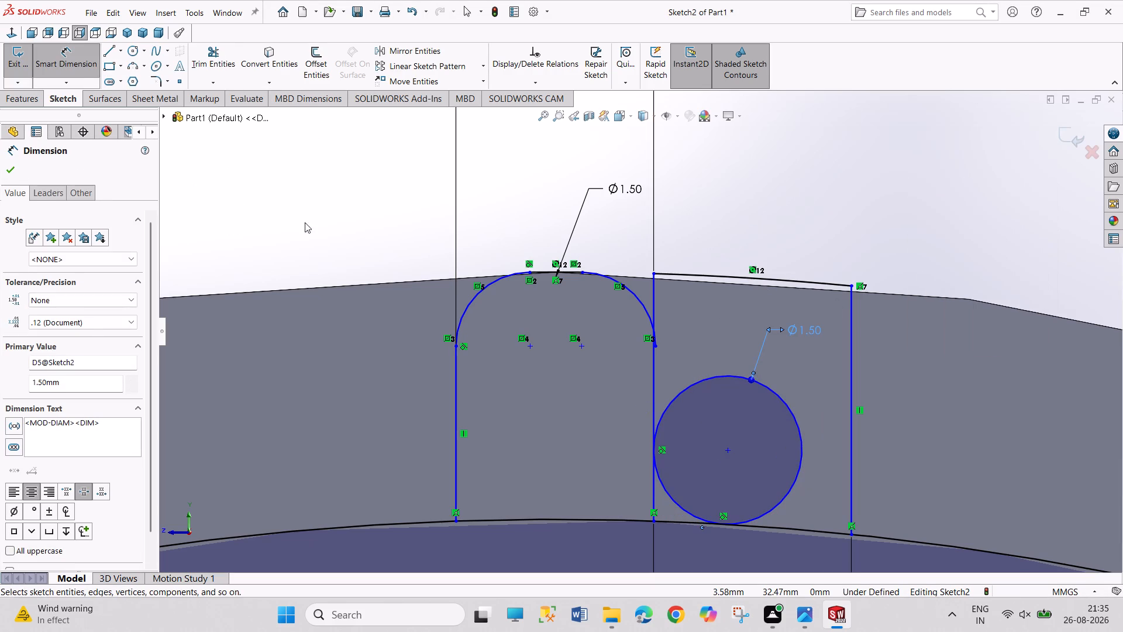
# Trim the circle and the middle line's lower end so only the root fillet arc onto the inner circle remains.
pyautogui.click(209, 66)
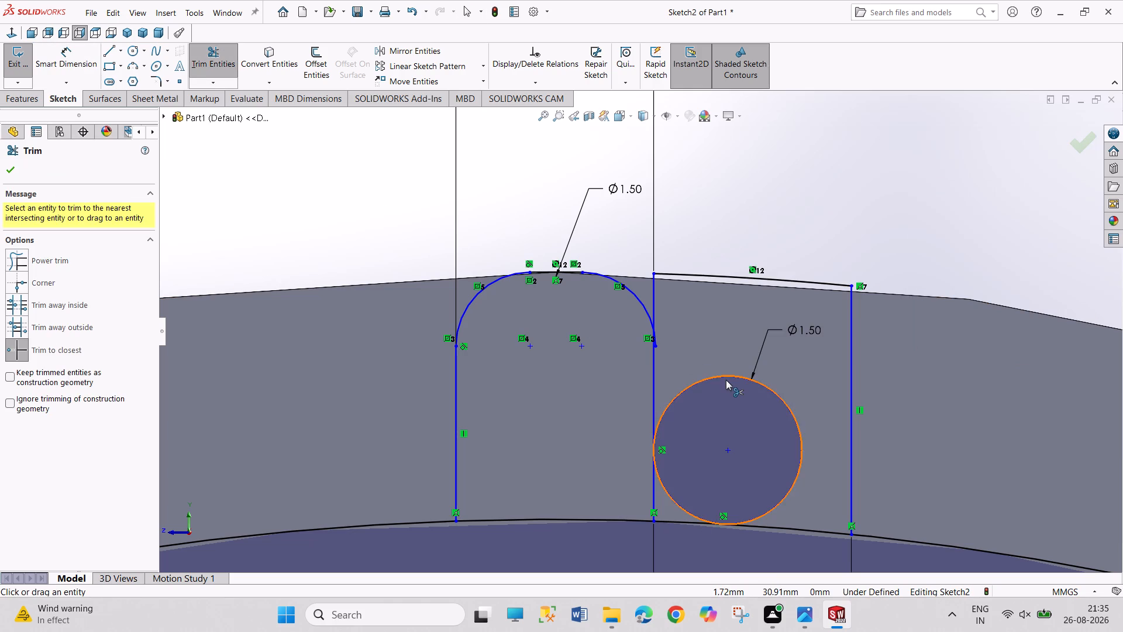
pyautogui.click(726, 380)
pyautogui.click(728, 375)
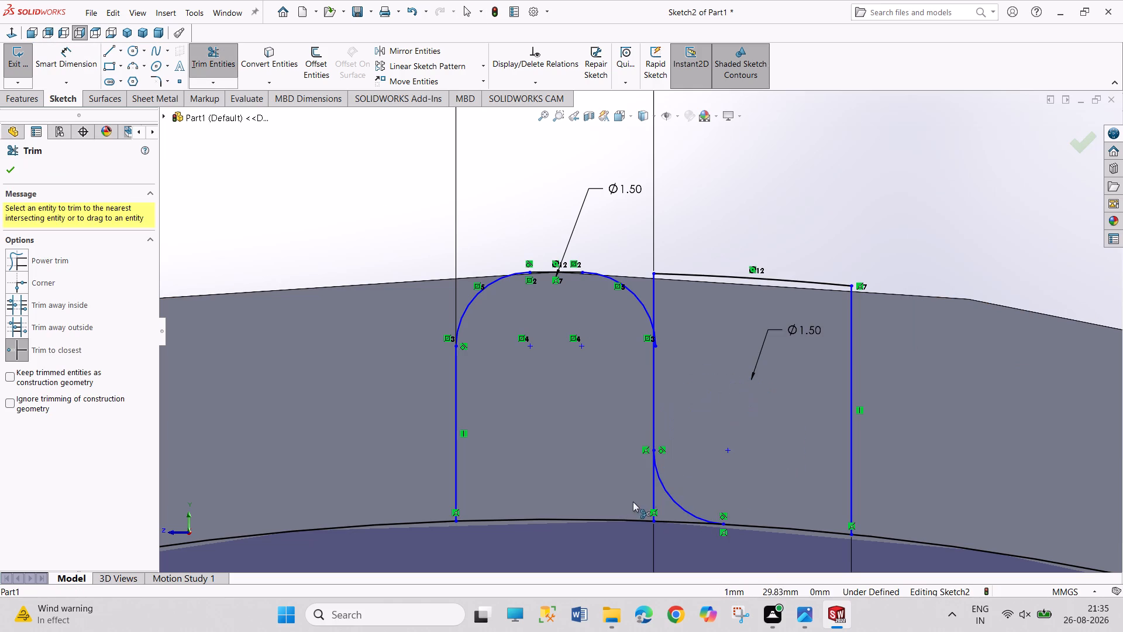
pyautogui.click(650, 502)
pyautogui.rightClick(773, 223)
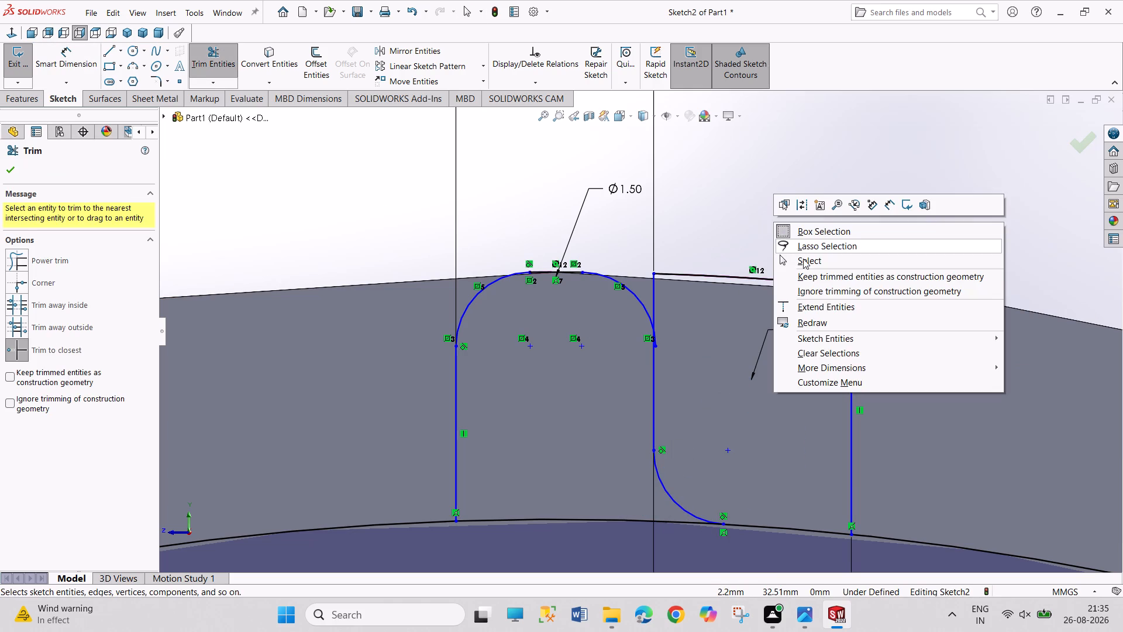
pyautogui.click(804, 262)
# Sketch another circle near the rightmost line's lower end and dimension its diameter as 1.5 mm.
pyautogui.click(135, 51)
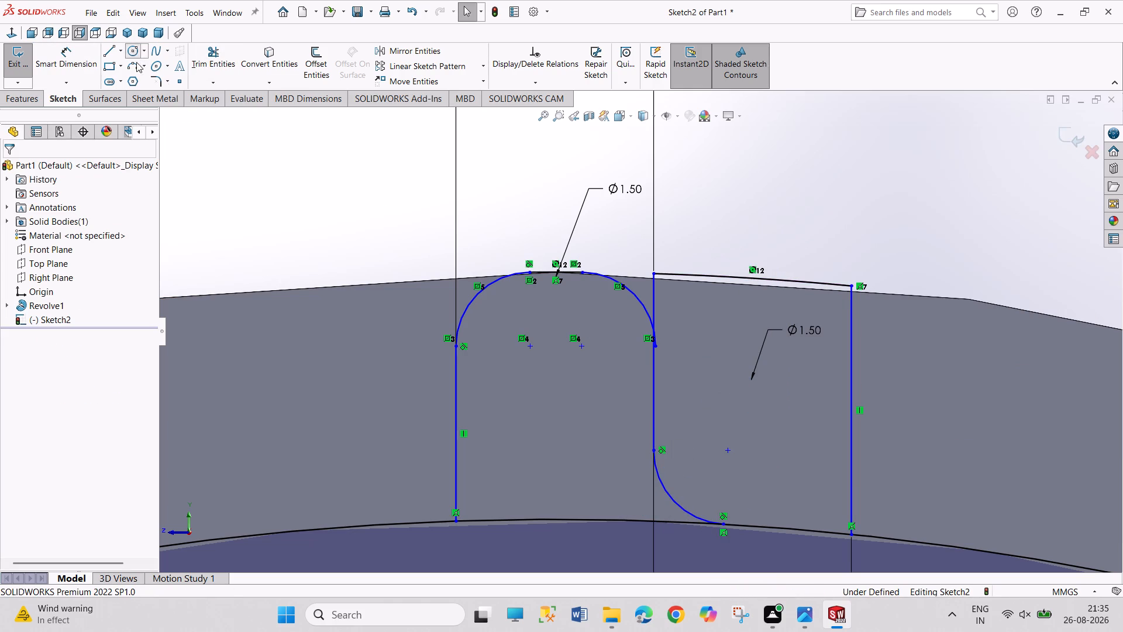
pyautogui.click(793, 472)
pyautogui.click(809, 506)
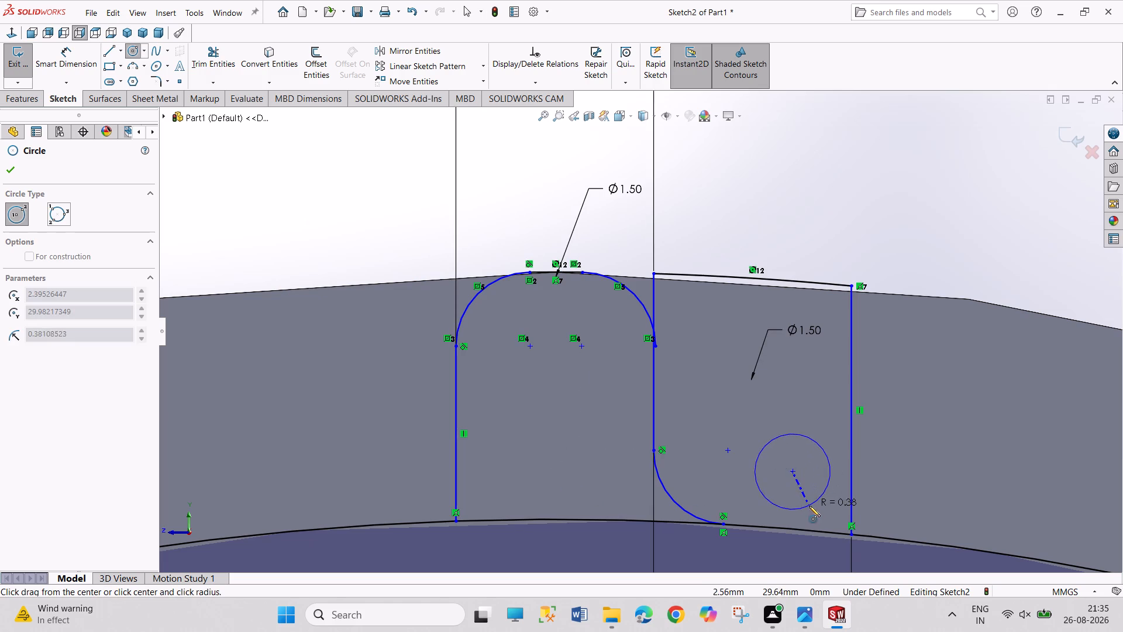
pyautogui.moveTo(939, 417); pyautogui.dragTo(886, 206, button='right')
pyautogui.moveTo(815, 445); pyautogui.dragTo(814, 435)
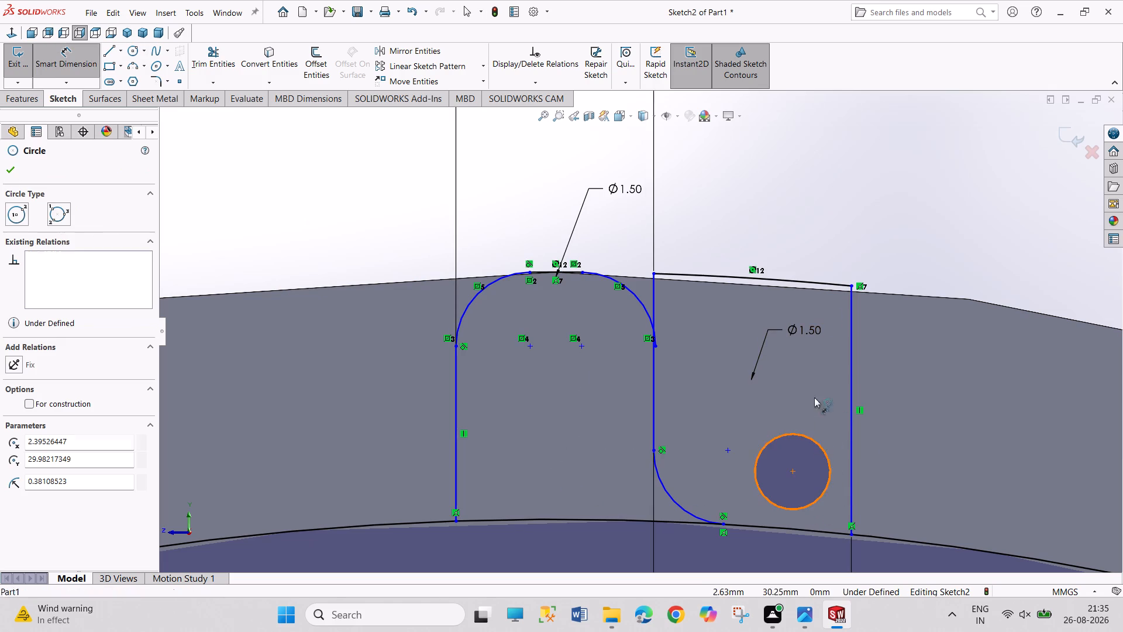
pyautogui.click(883, 243)
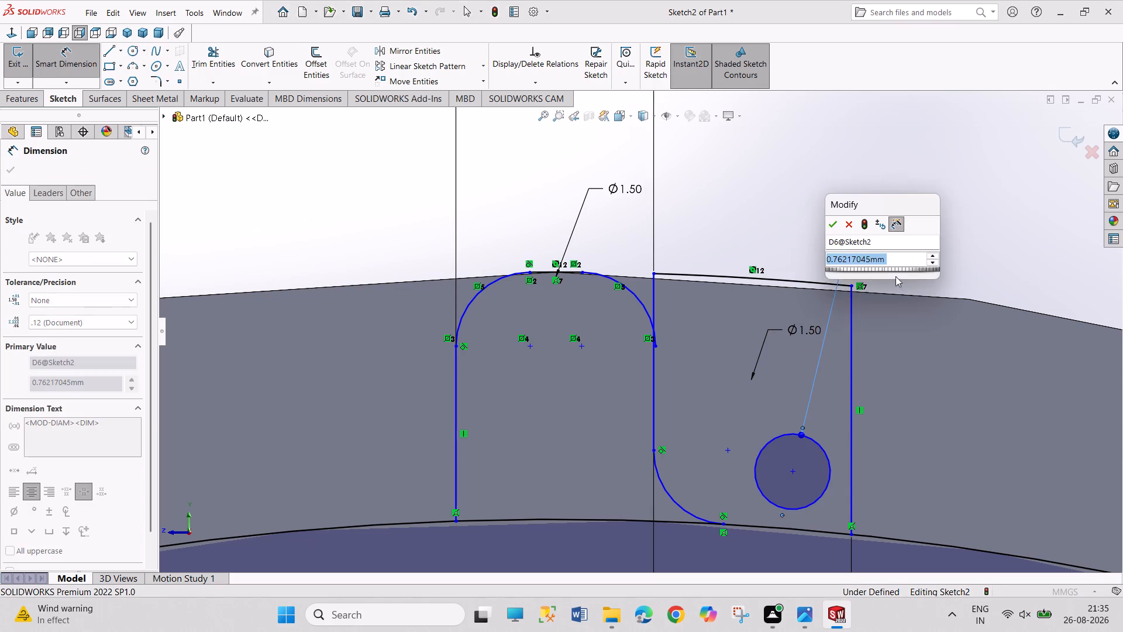
pyautogui.write('1.5')
pyautogui.press('Return')
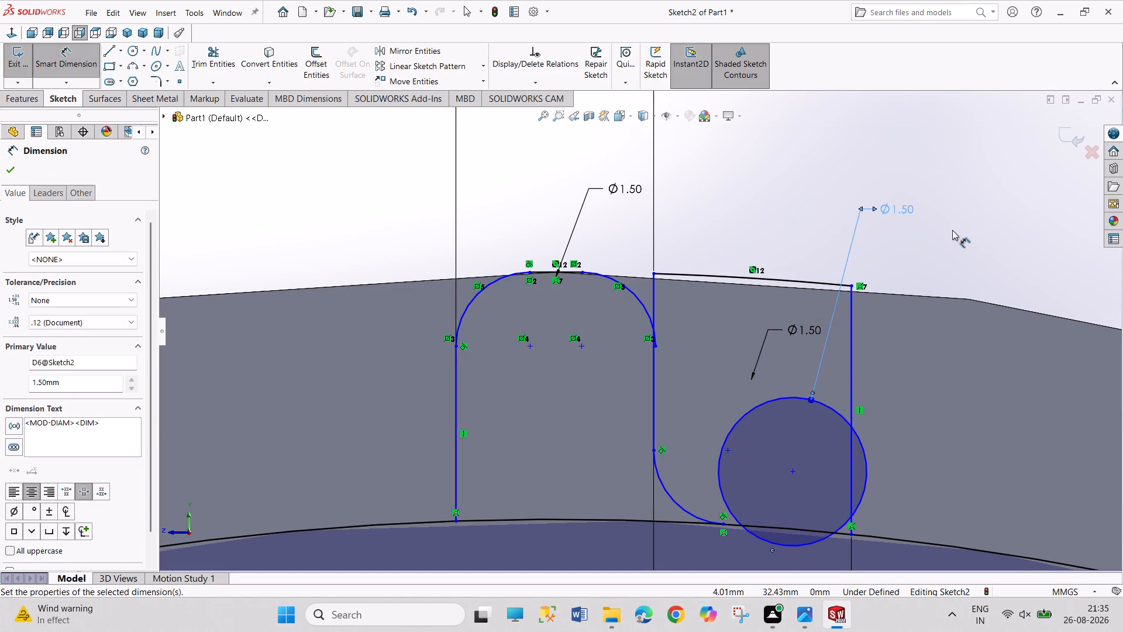
pyautogui.rightClick(952, 230)
pyautogui.click(965, 273)
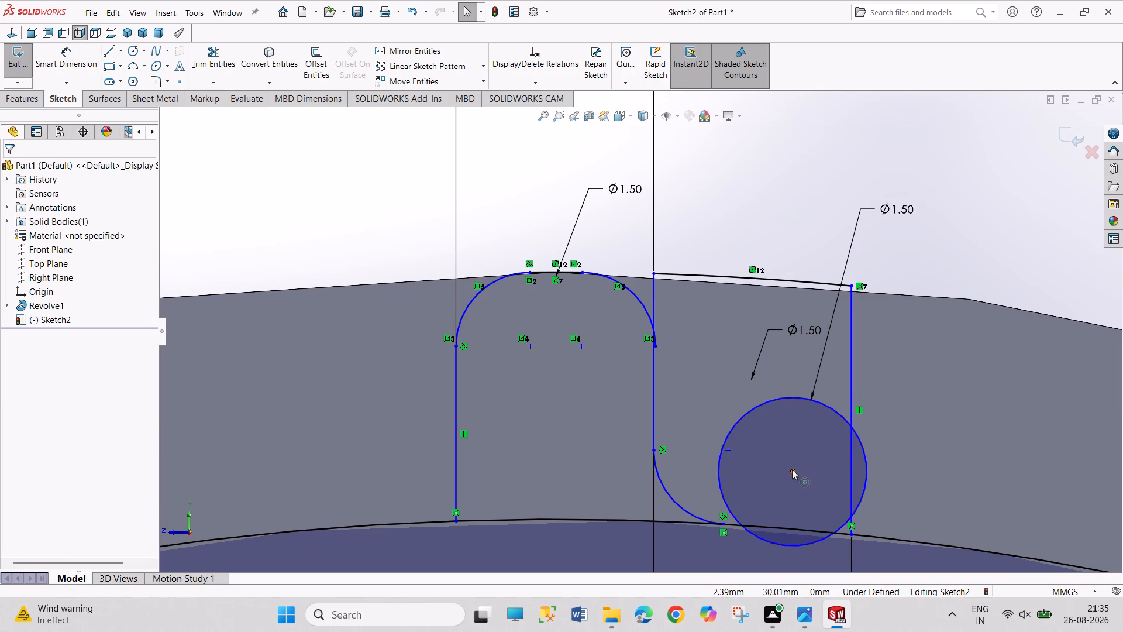
# Reposition the newest 1.5 mm circle and make it tangent to the rightmost vertical line and the inner circle.
pyautogui.moveTo(792, 469); pyautogui.dragTo(766, 396)
pyautogui.click(1016, 253)
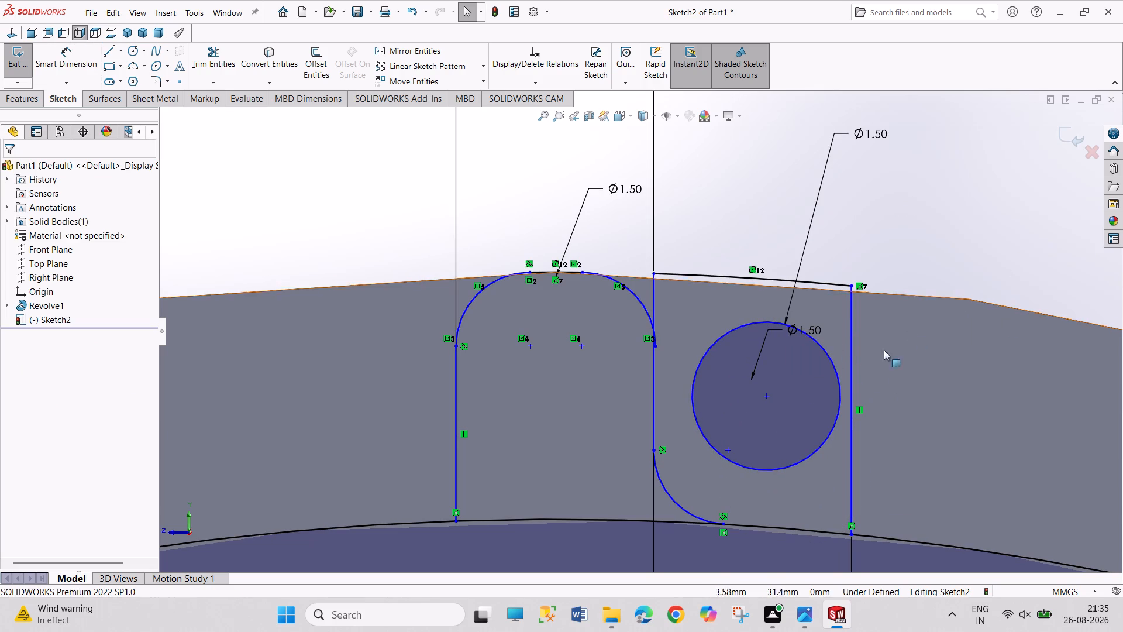
pyautogui.click(828, 424)
pyautogui.keyDown('ctrl'); pyautogui.click(849, 433); pyautogui.keyUp('ctrl')
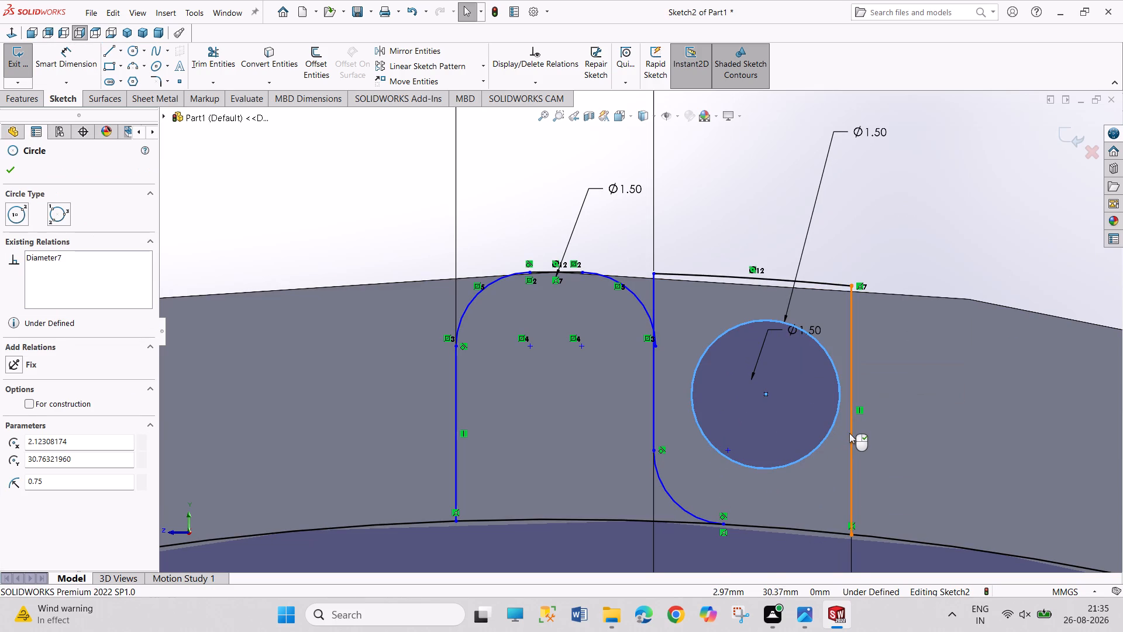
pyautogui.click(887, 385)
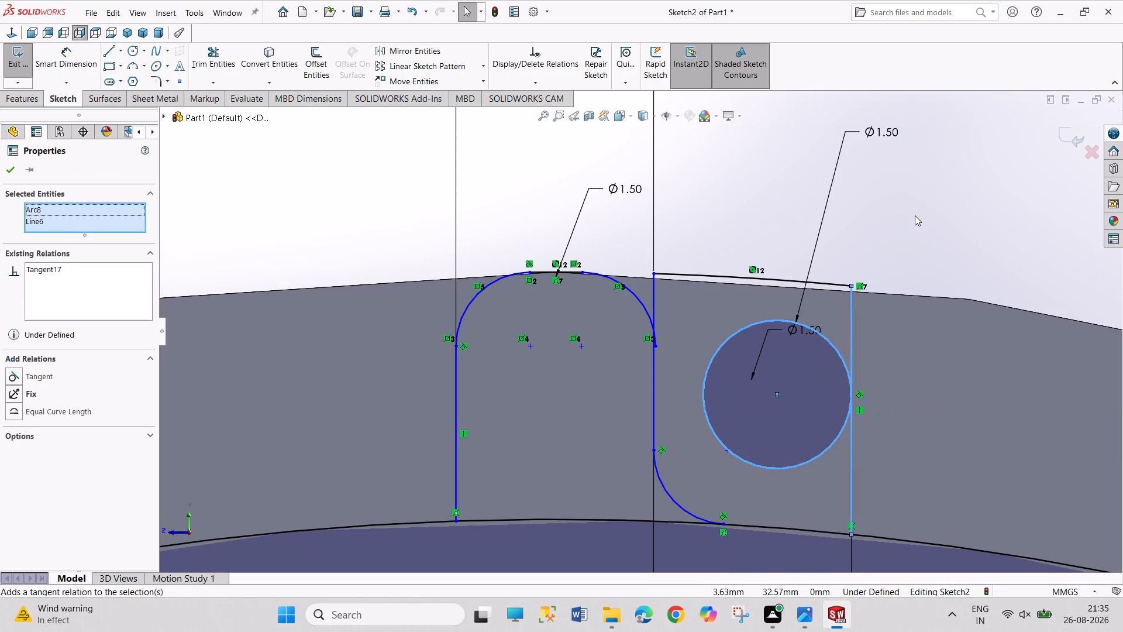
pyautogui.click(915, 215)
pyautogui.click(814, 461)
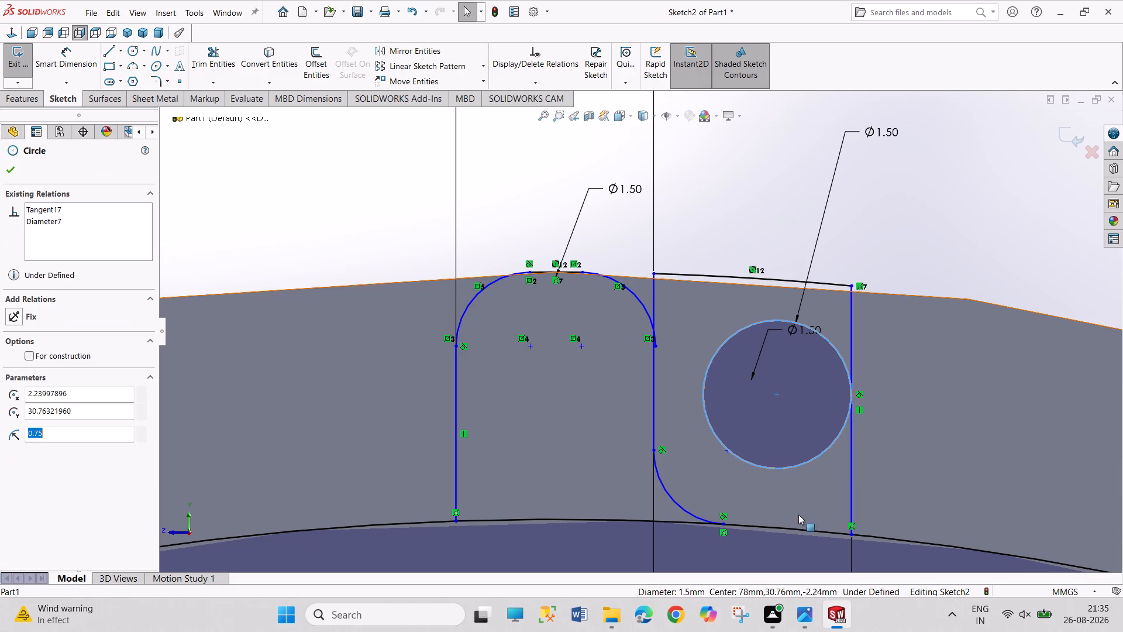
pyautogui.keyDown('ctrl'); pyautogui.click(798, 527); pyautogui.keyUp('ctrl')
pyautogui.click(846, 483)
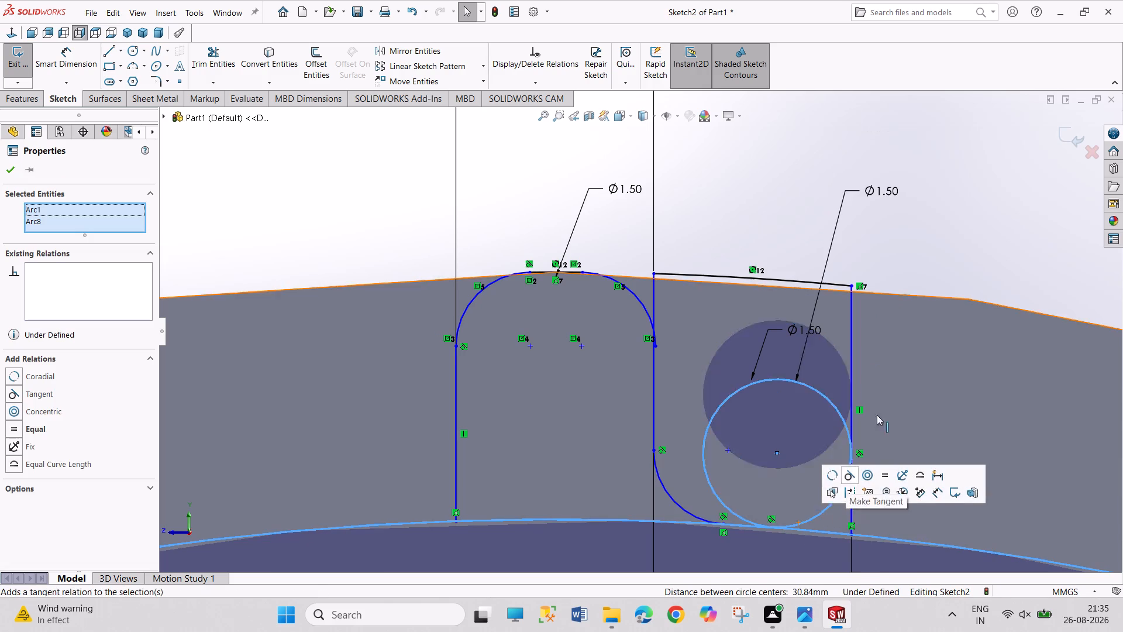
pyautogui.click(933, 229)
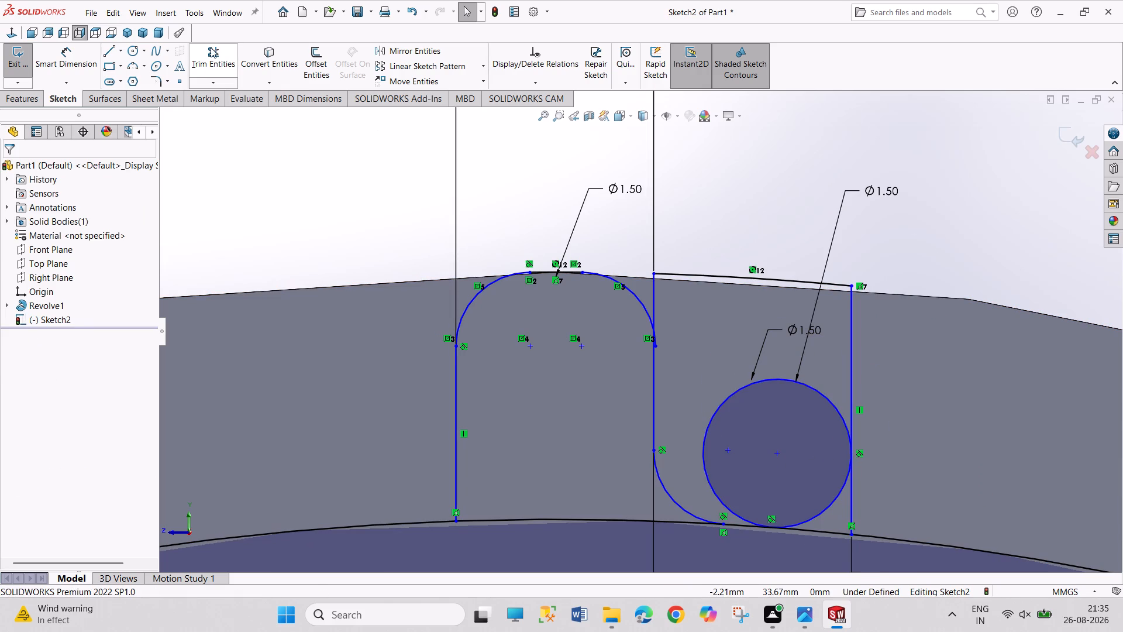
# Trim the circle to a root fillet arc, along with the rightmost line's lower end and the middle line's stub above the tooth corner.
pyautogui.click(211, 47)
pyautogui.click(764, 380)
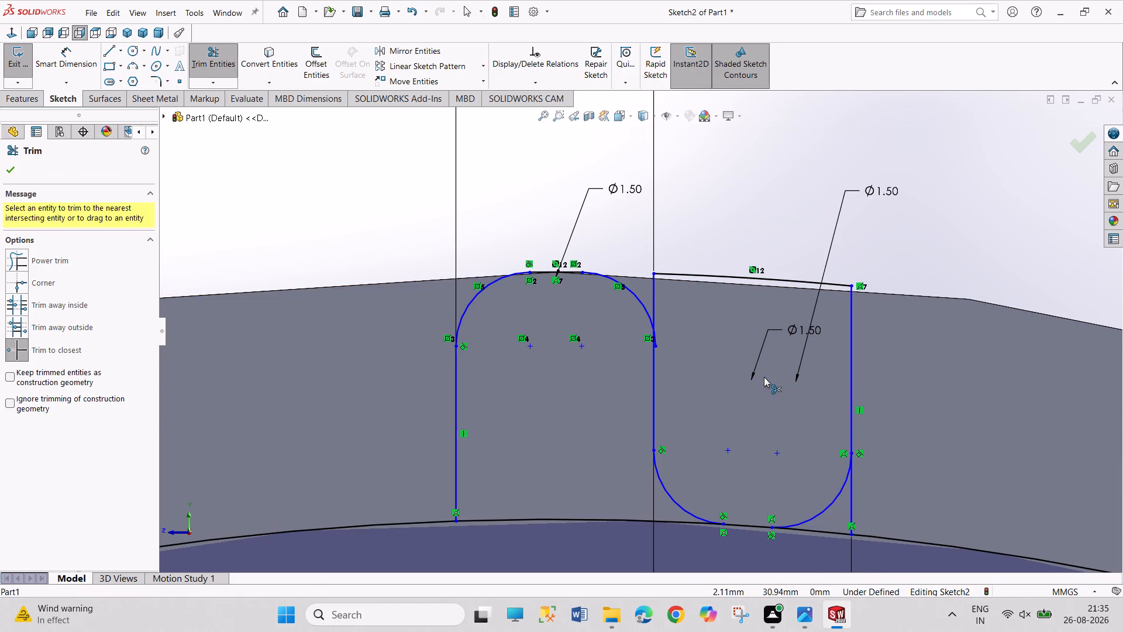
pyautogui.click(851, 510)
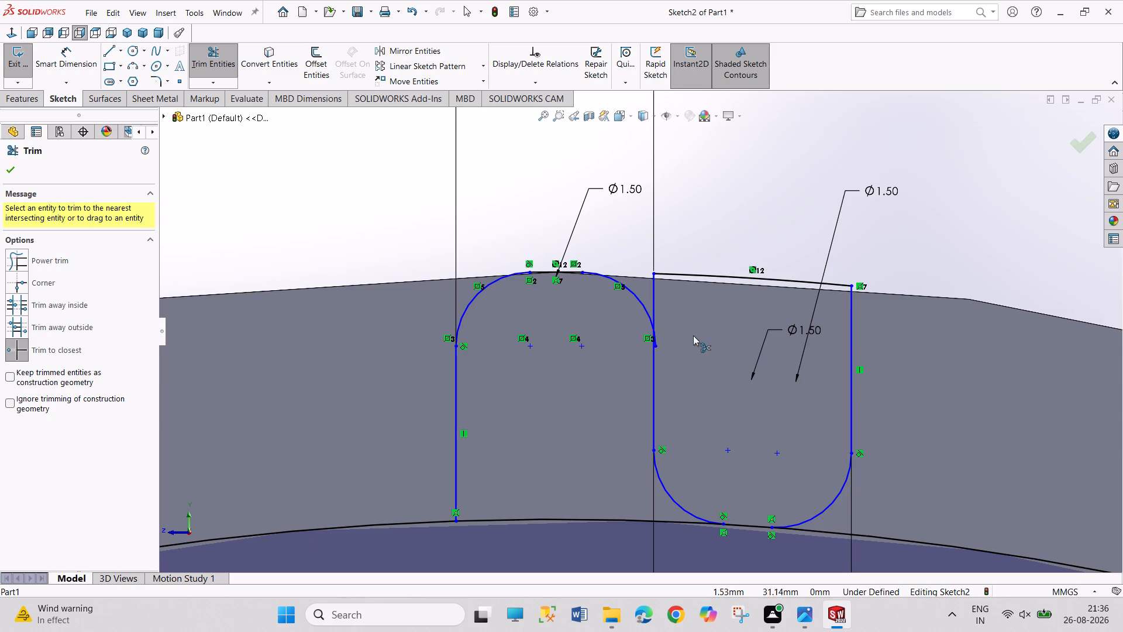
pyautogui.click(654, 293)
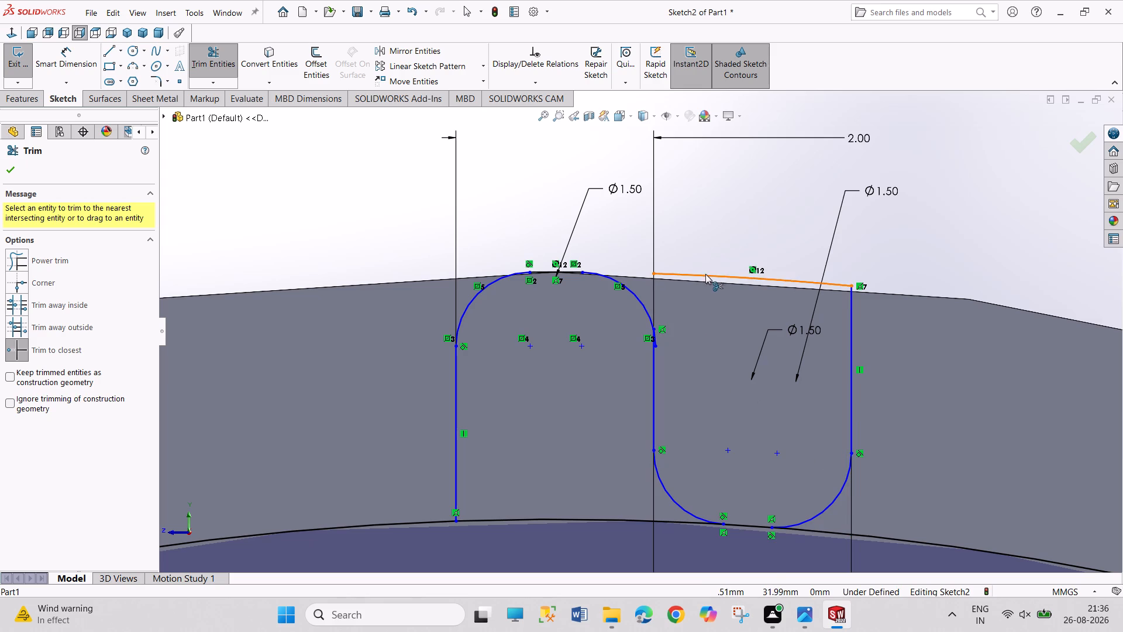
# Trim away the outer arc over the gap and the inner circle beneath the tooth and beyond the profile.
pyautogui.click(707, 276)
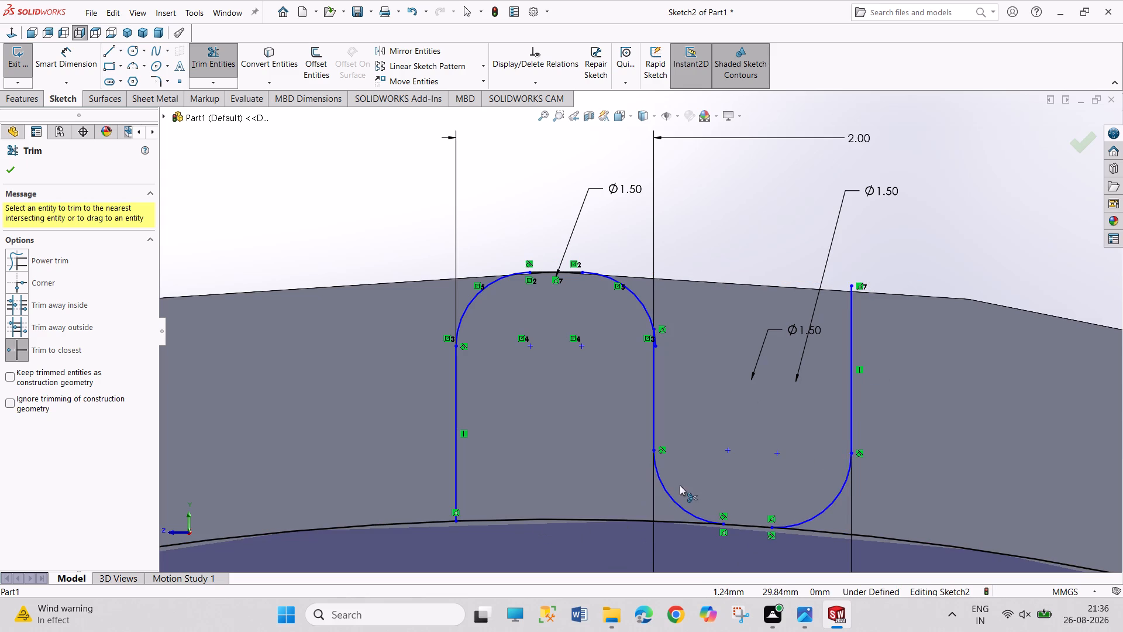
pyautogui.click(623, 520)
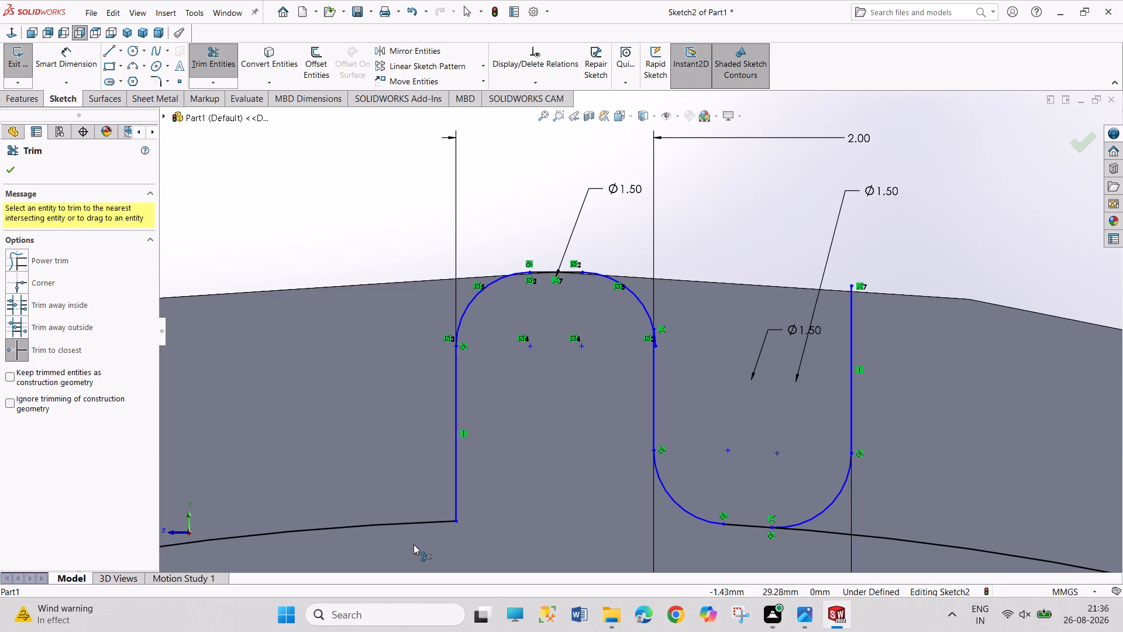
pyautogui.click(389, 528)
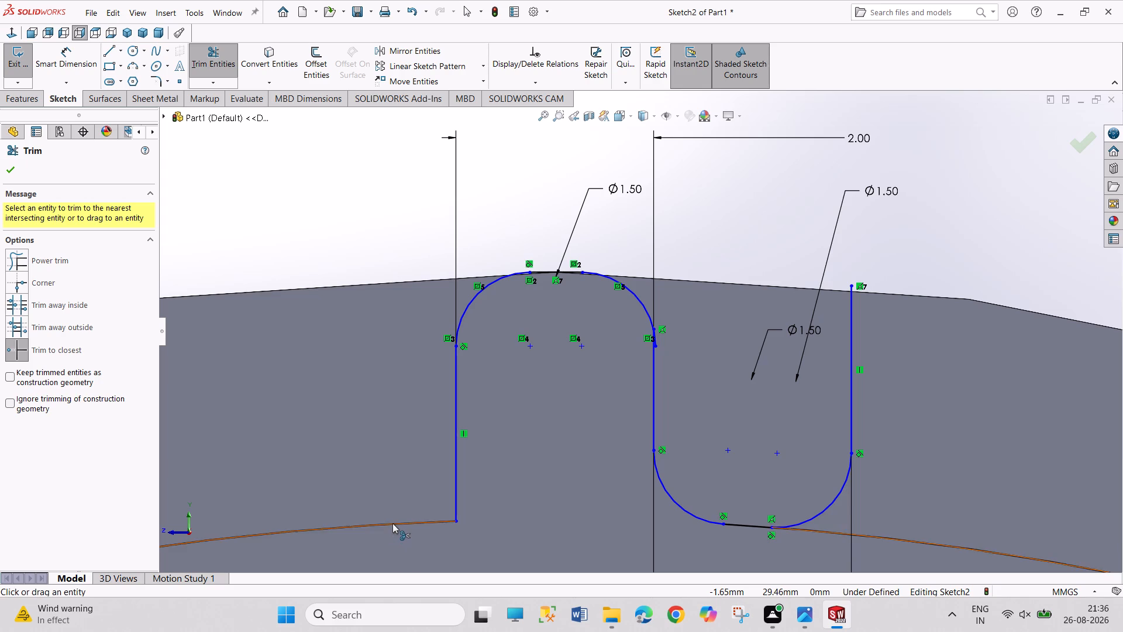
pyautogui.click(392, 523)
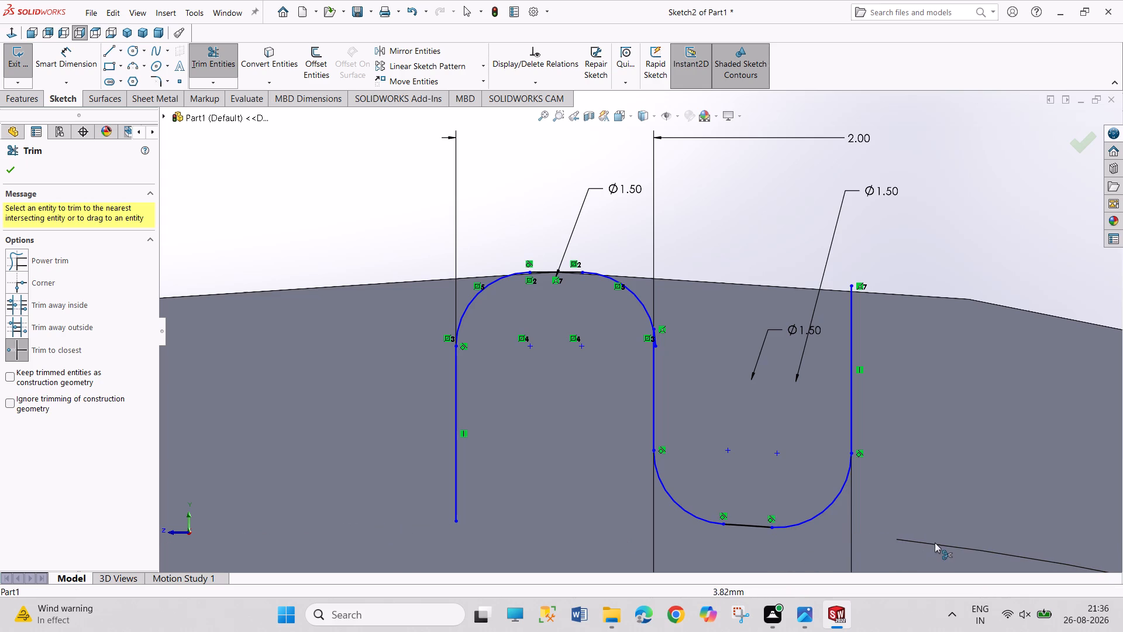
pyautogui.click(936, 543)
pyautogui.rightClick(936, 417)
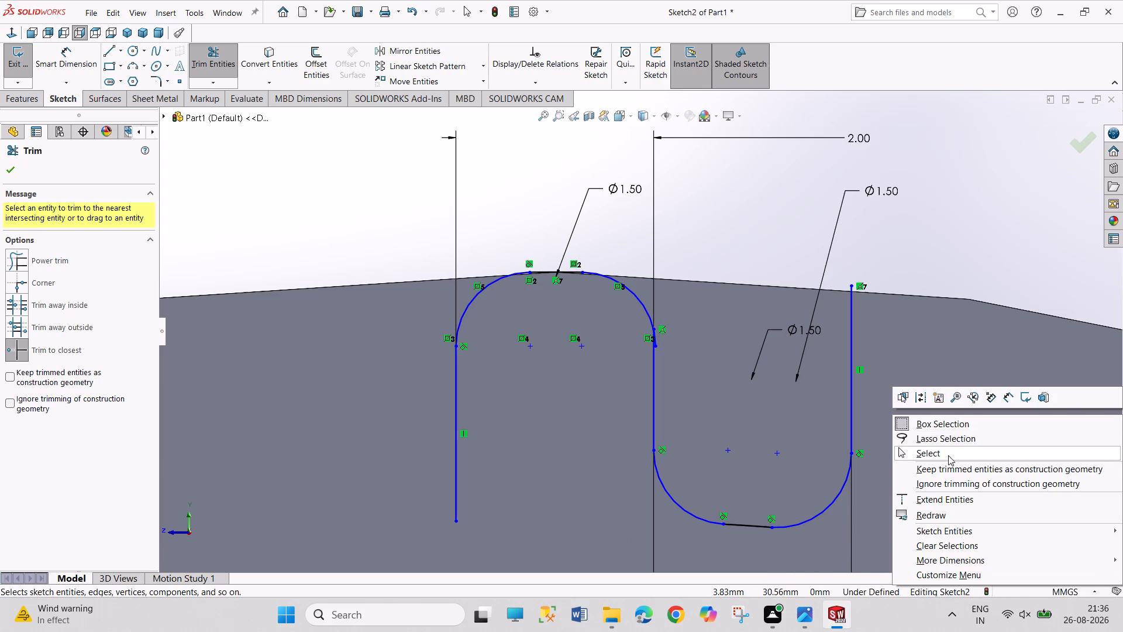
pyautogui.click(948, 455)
# Move the inner circle's diameter dimension closer to the tooth profile and examine what remains of the trimmed circle.
pyautogui.scroll(-2, 830, 458)
pyautogui.scroll(5, 830, 460)
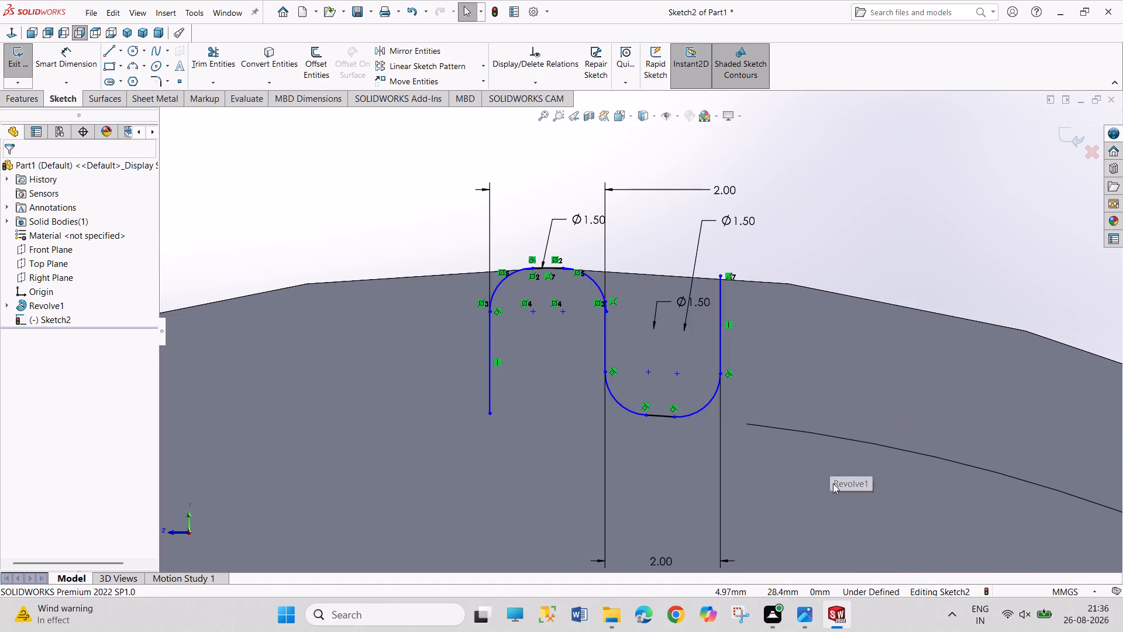
pyautogui.scroll(5, 833, 483)
pyautogui.scroll(4, 738, 501)
pyautogui.scroll(5, 695, 524)
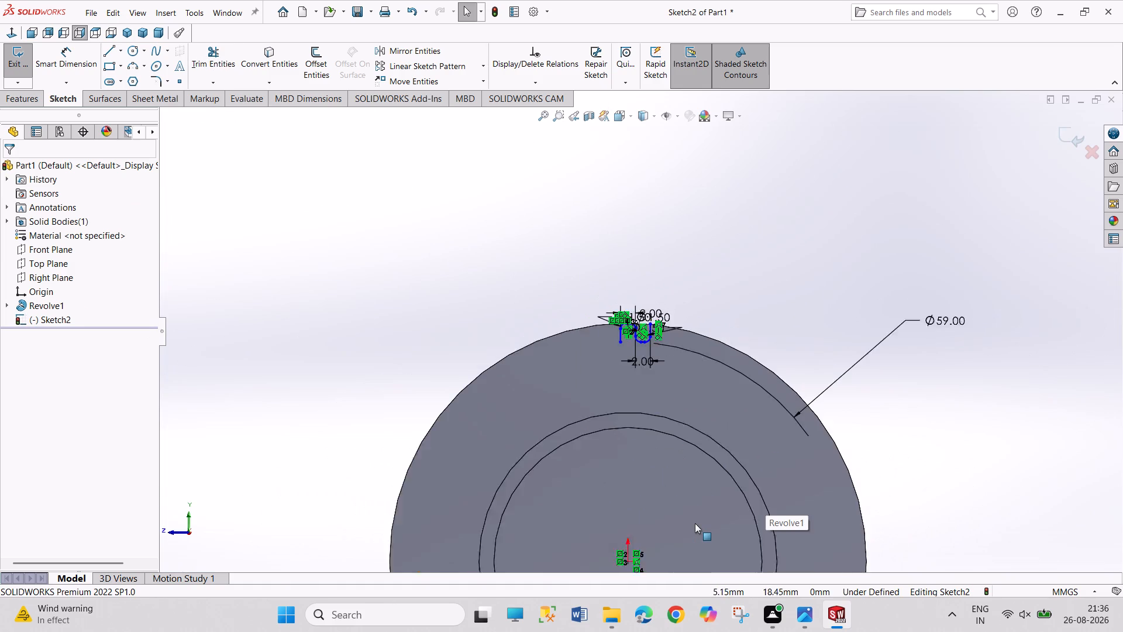
pyautogui.moveTo(884, 320); pyautogui.dragTo(704, 234)
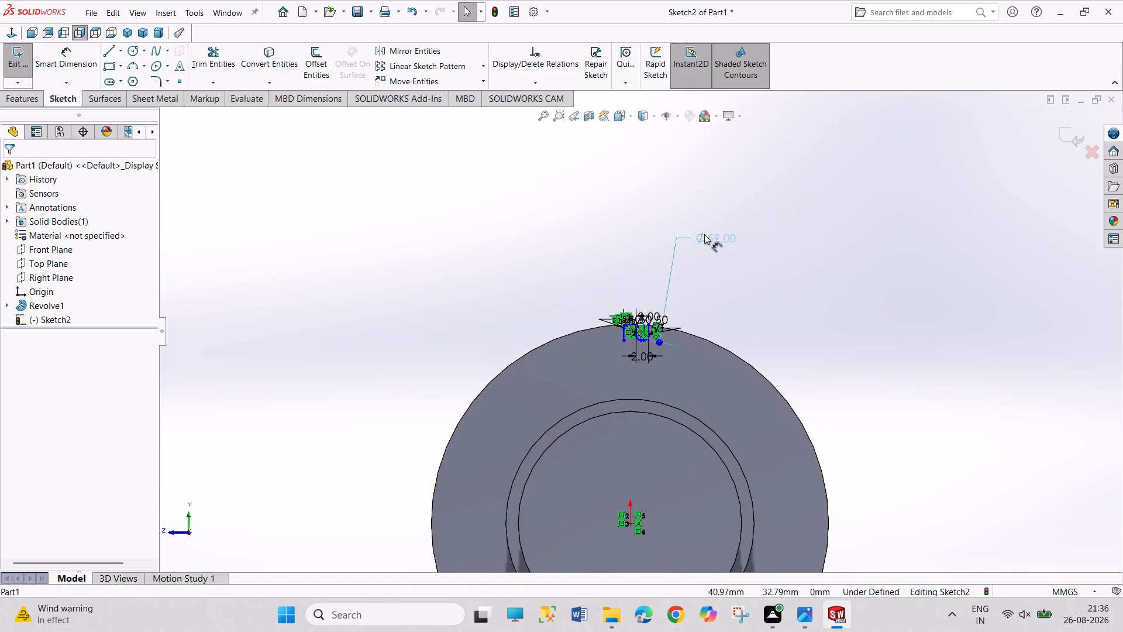
pyautogui.moveTo(704, 234); pyautogui.dragTo(830, 294)
pyautogui.scroll(4, 646, 307)
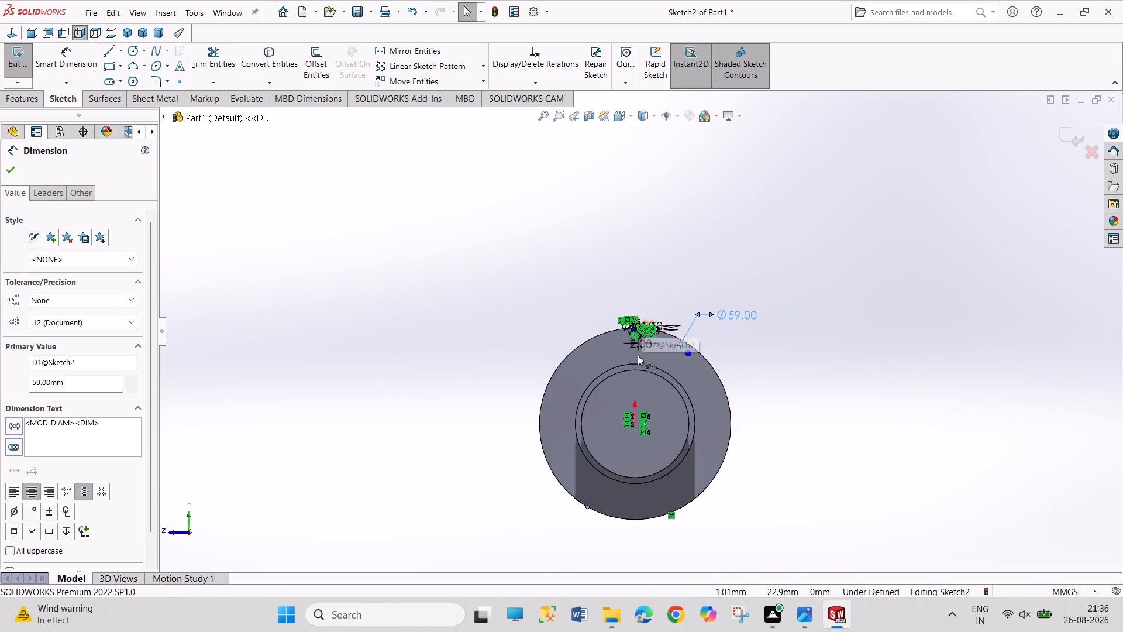
pyautogui.scroll(-10, 634, 345)
pyautogui.scroll(-4, 650, 287)
pyautogui.scroll(-1, 880, 238)
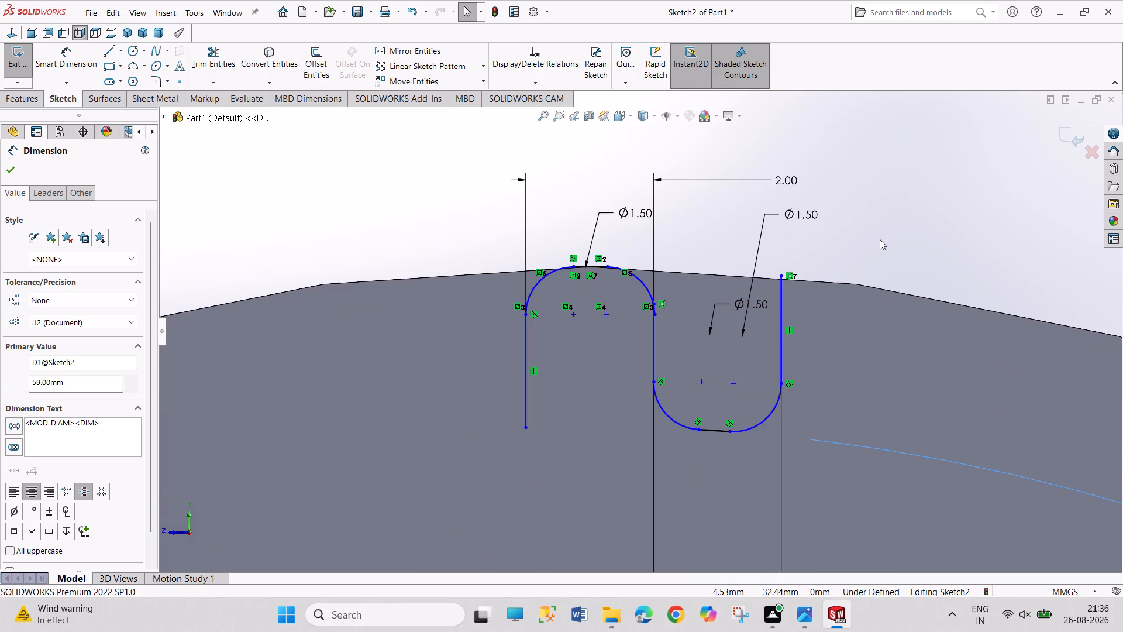
pyautogui.scroll(-1, 880, 239)
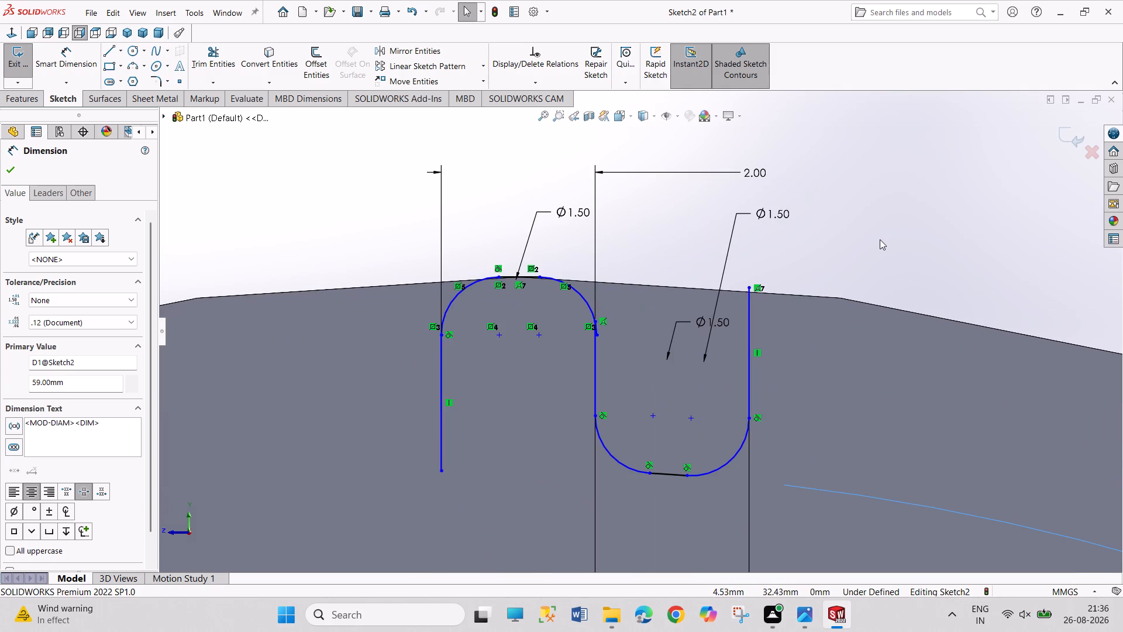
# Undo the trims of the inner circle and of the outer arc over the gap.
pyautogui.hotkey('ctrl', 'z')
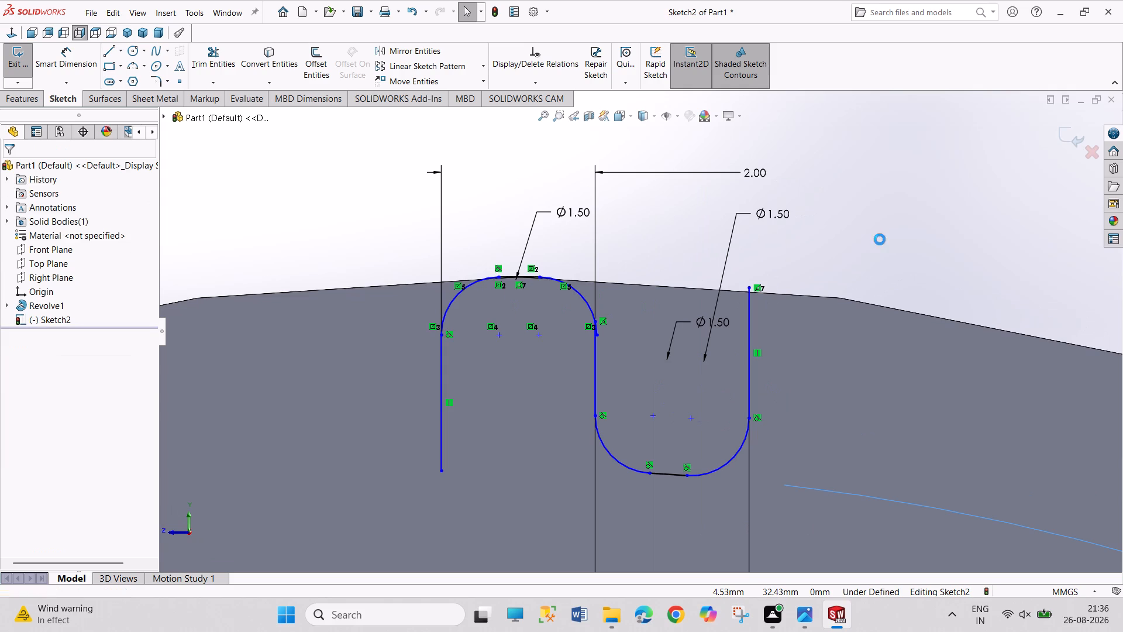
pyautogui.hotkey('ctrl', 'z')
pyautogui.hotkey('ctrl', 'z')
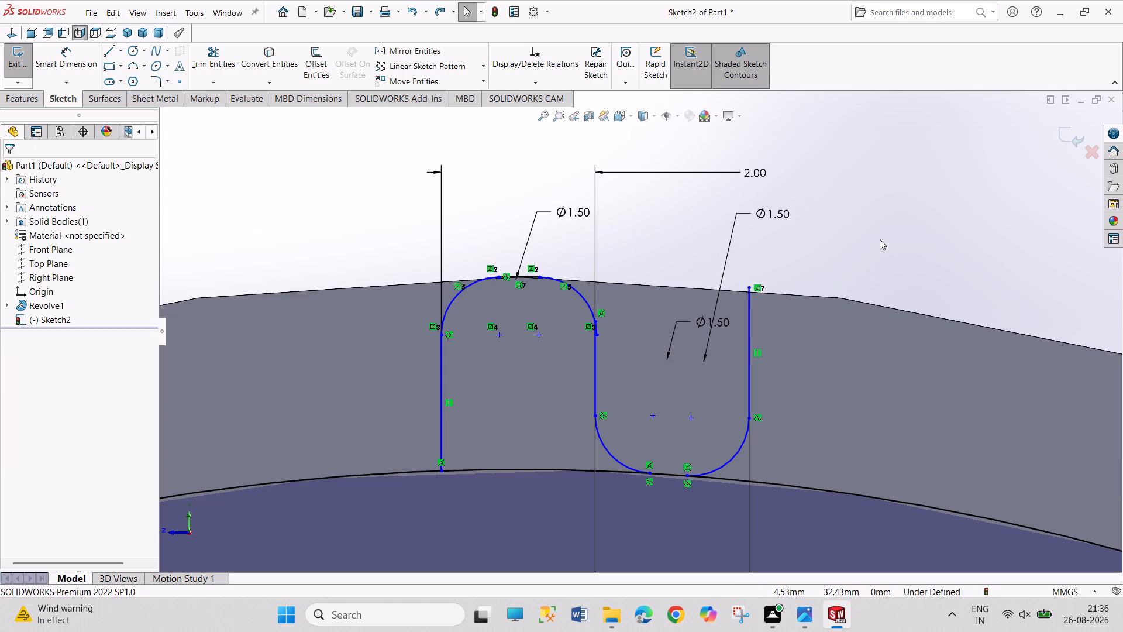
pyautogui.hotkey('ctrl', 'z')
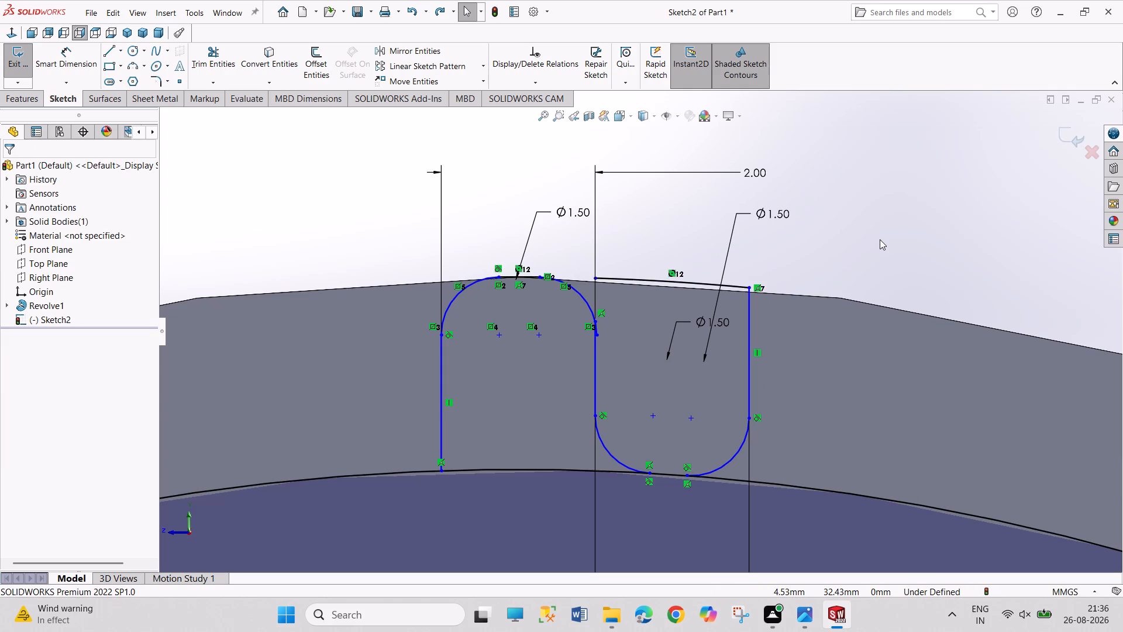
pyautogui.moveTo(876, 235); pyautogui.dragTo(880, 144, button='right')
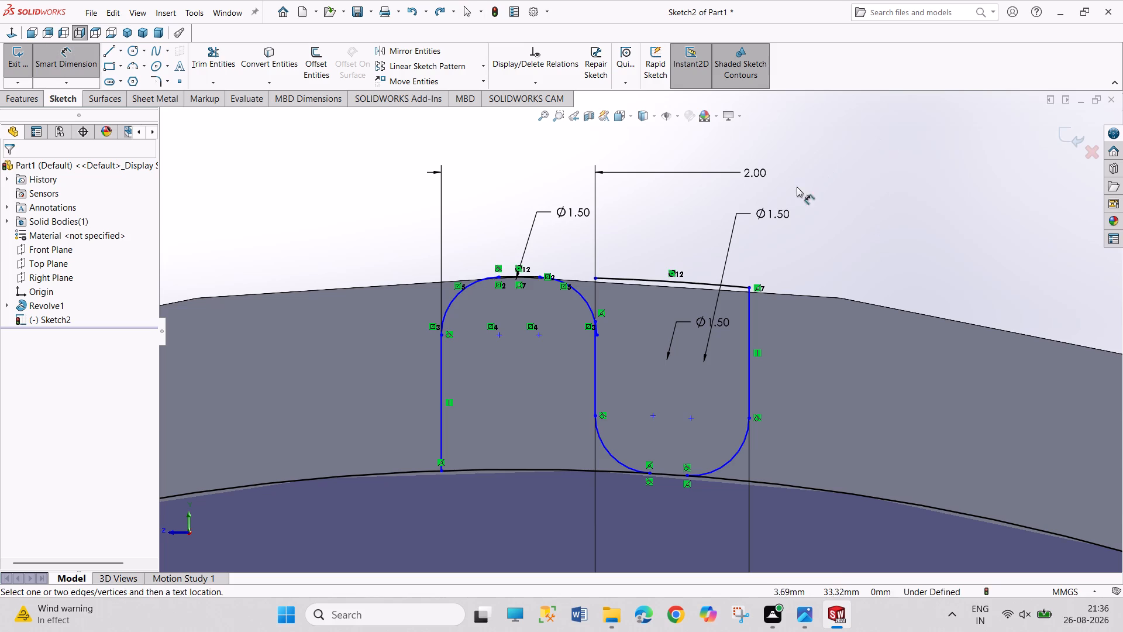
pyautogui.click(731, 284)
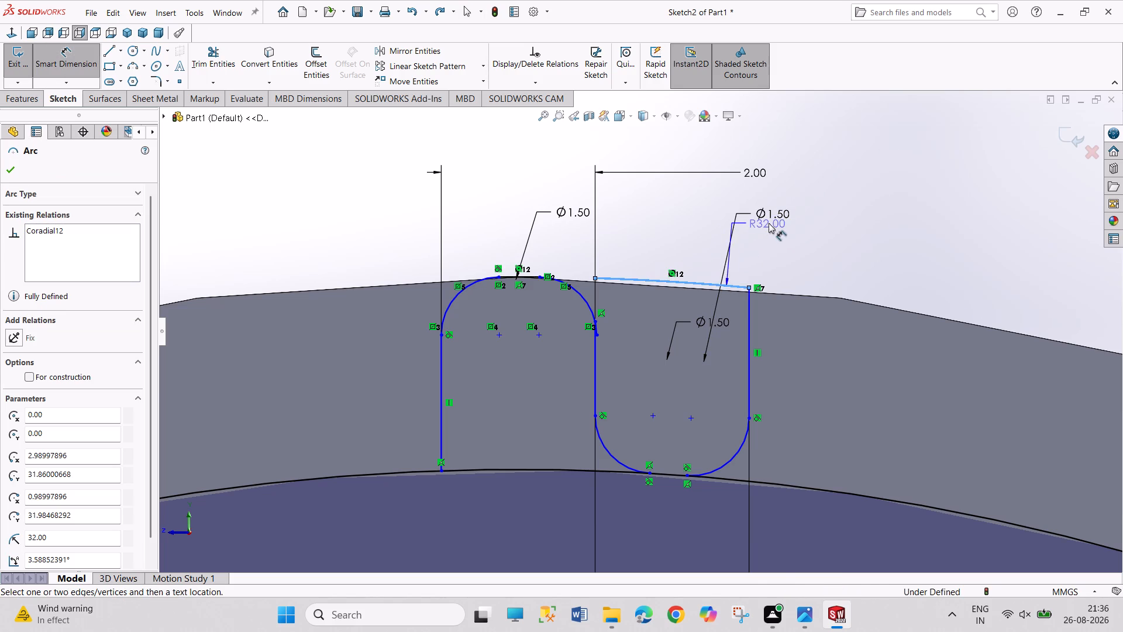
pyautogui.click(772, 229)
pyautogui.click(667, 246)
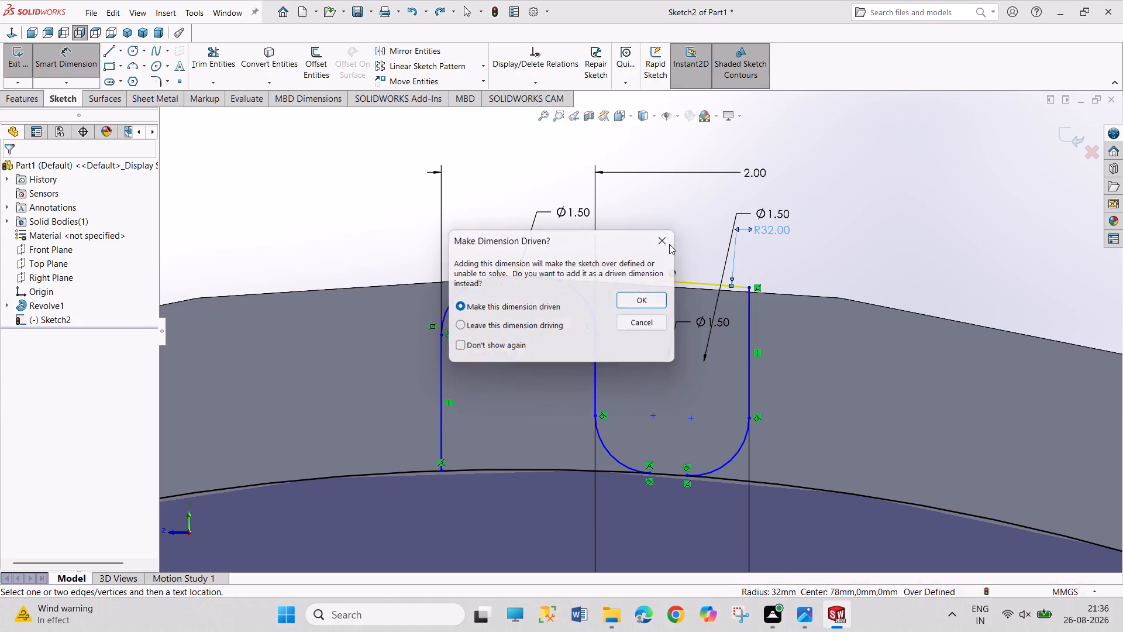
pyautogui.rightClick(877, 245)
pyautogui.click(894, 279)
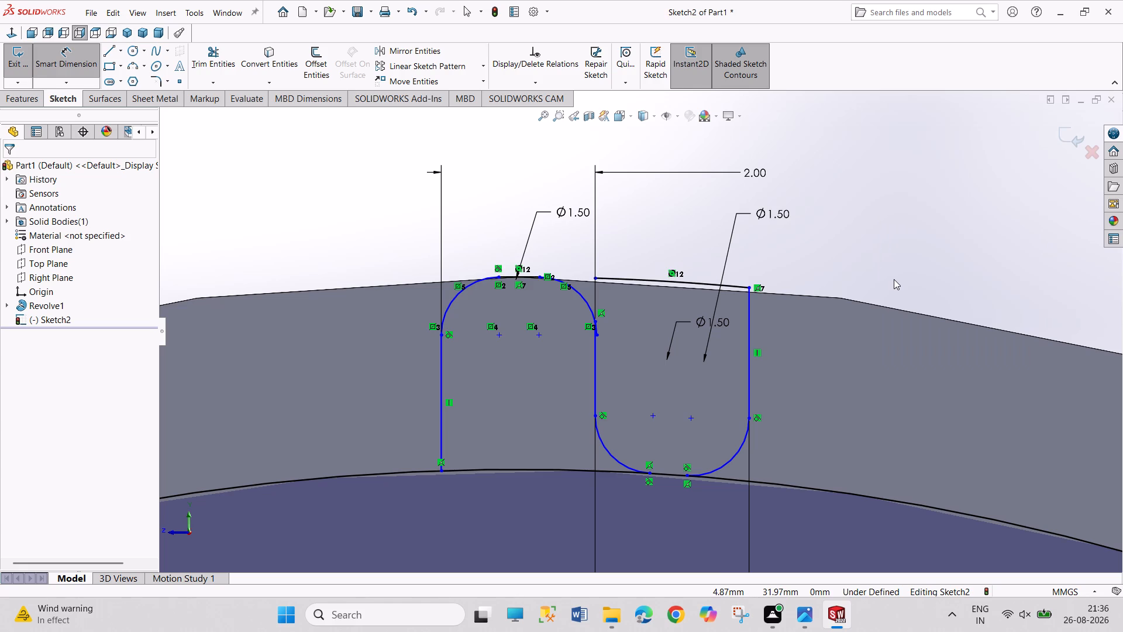
# Delete the outer arc segment spanning the gap between the middle and rightmost lines.
pyautogui.rightClick(701, 284)
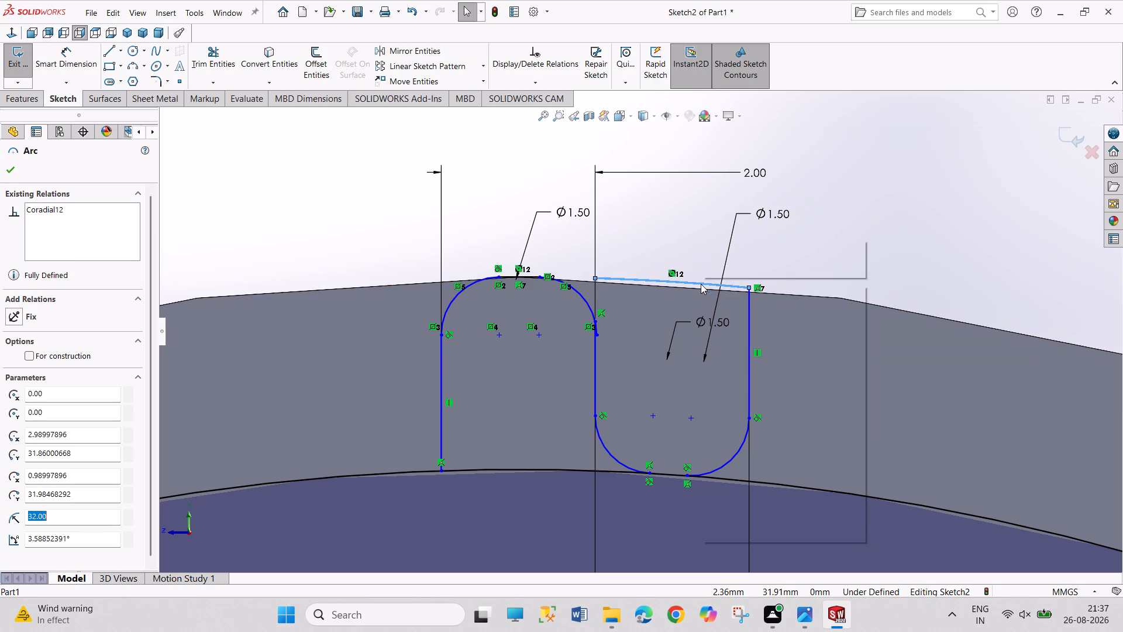
pyautogui.click(729, 487)
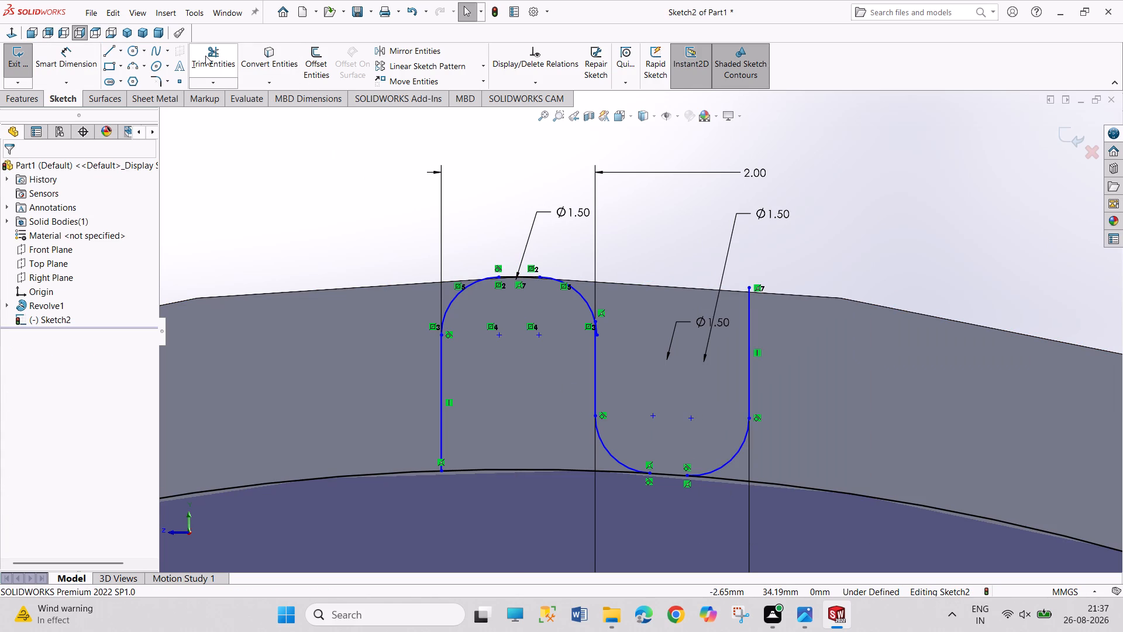
# Convert the shaft's outer circular edge into a full sketch circle.
pyautogui.click(284, 56)
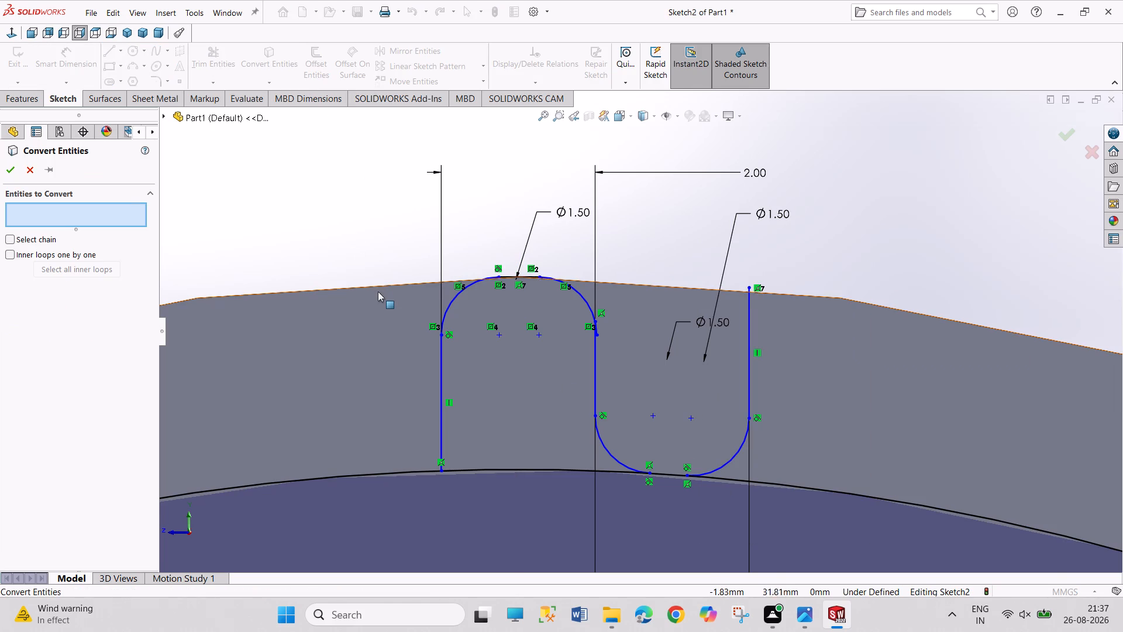
pyautogui.click(378, 281)
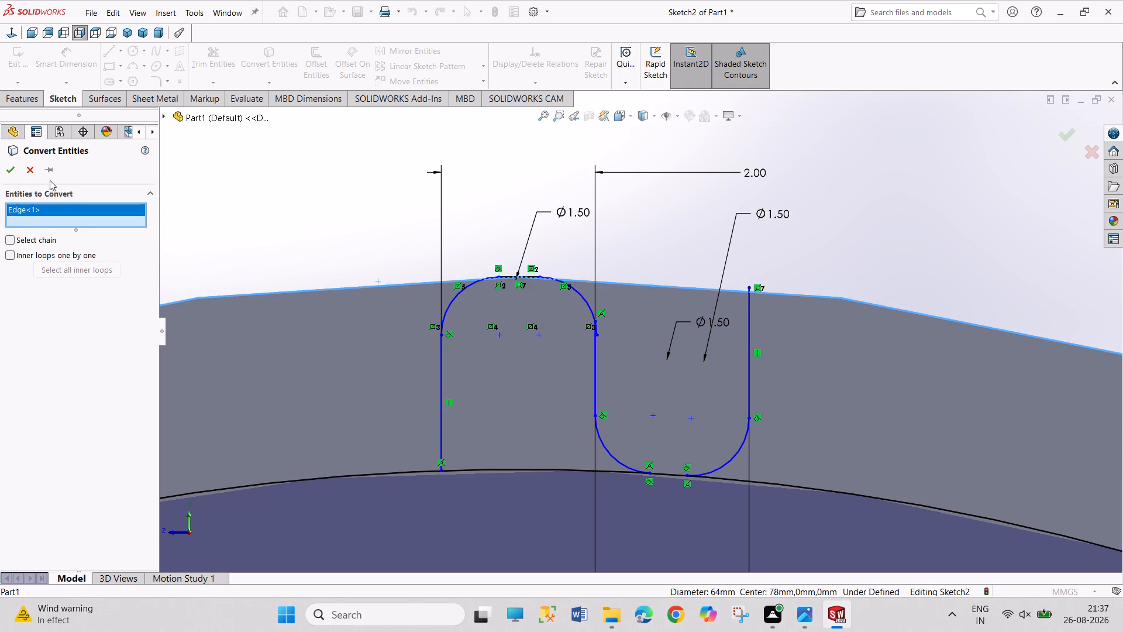
pyautogui.click(13, 171)
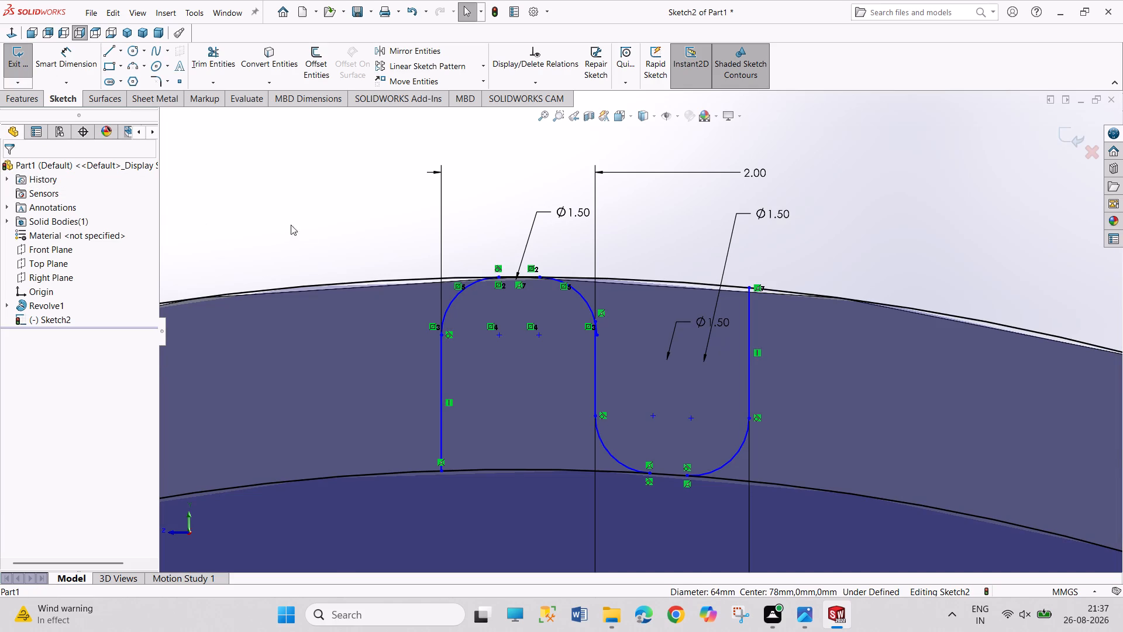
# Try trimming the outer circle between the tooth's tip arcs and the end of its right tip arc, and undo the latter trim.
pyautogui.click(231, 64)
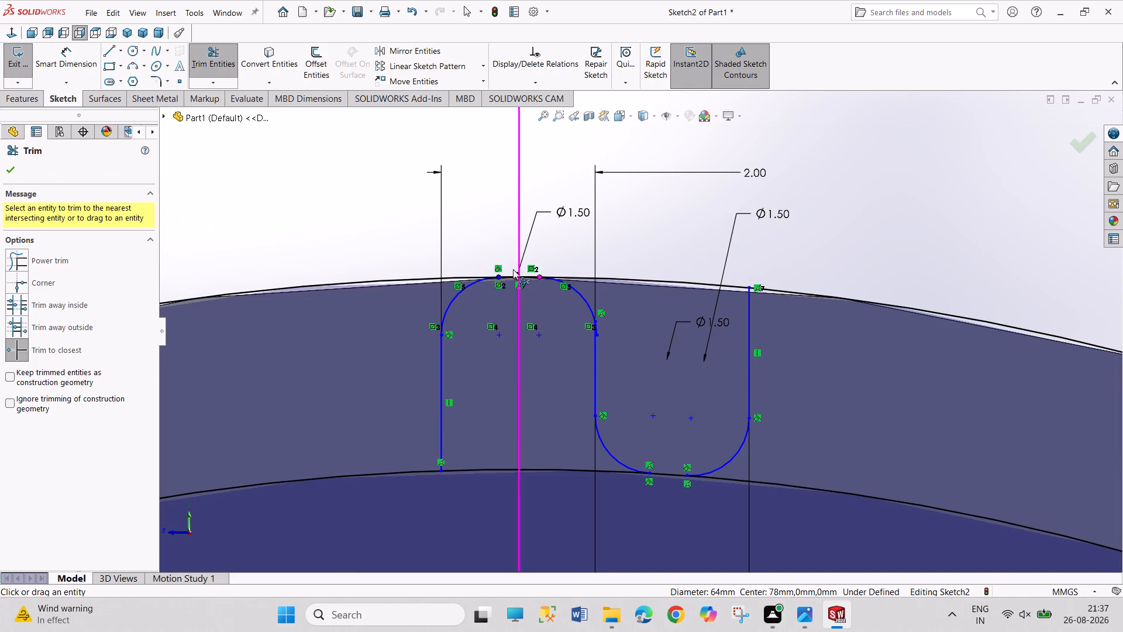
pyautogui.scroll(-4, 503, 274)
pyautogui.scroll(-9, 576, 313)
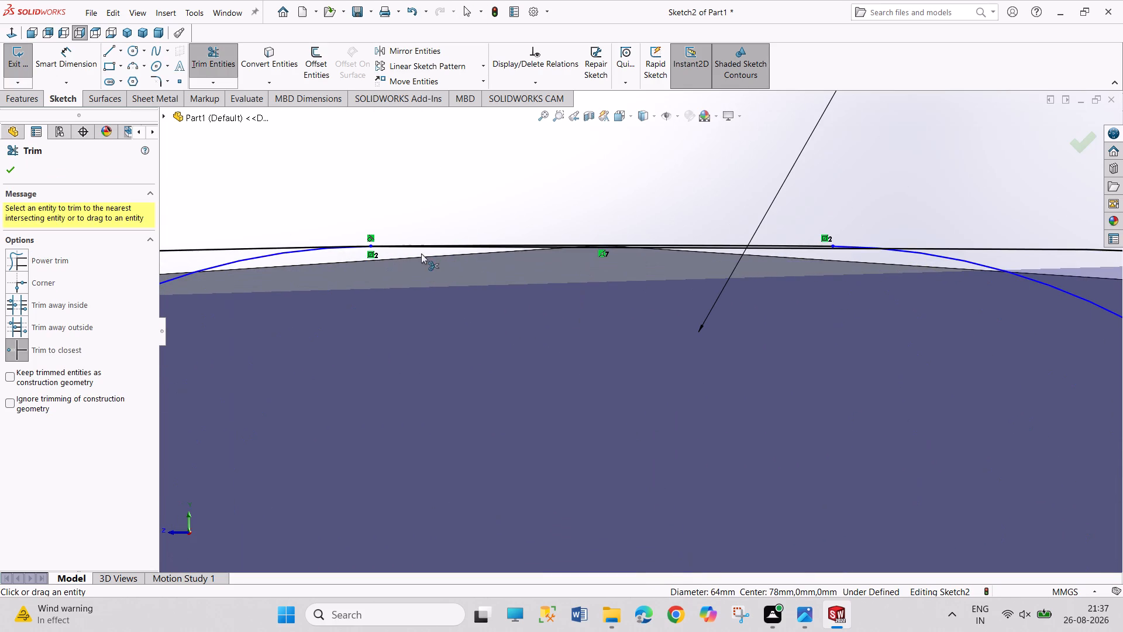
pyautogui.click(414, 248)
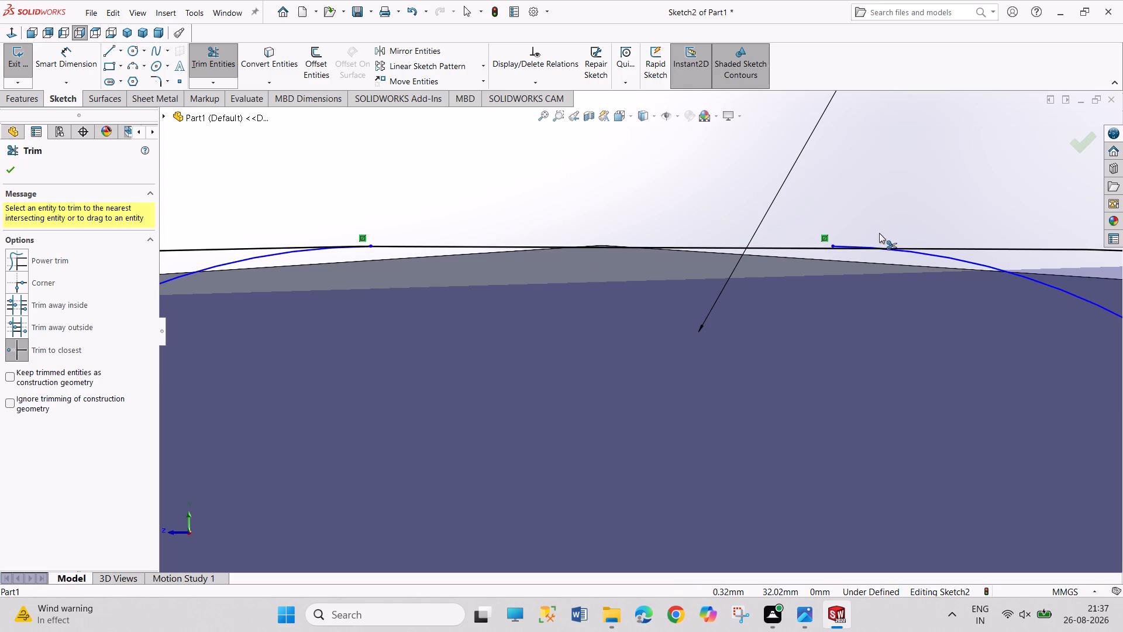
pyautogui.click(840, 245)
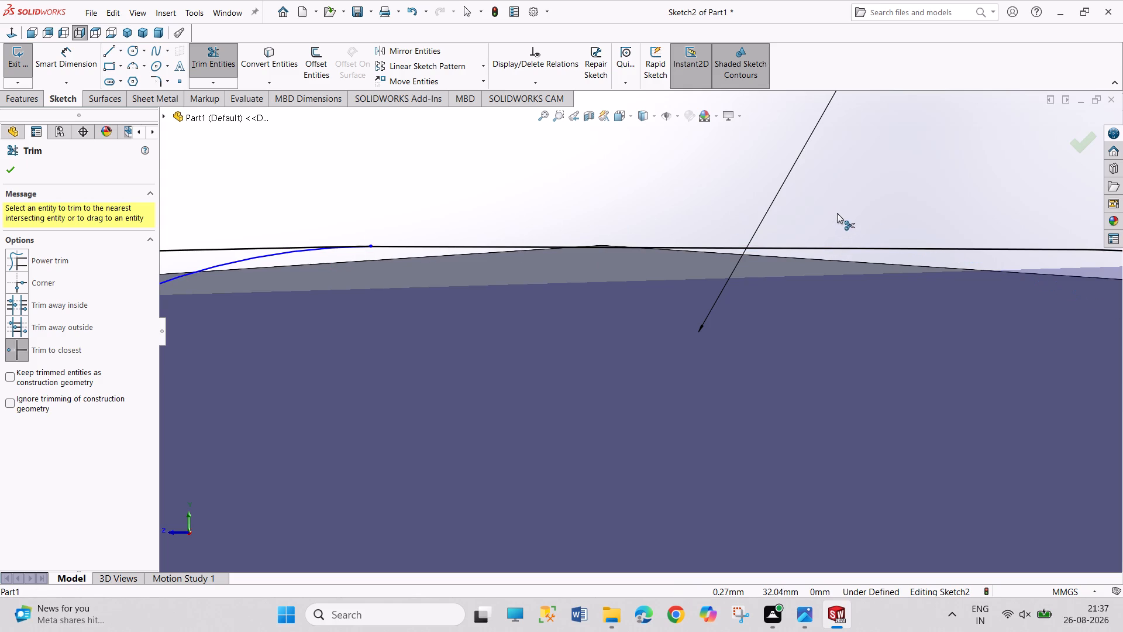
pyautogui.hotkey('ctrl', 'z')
# Examine where the tooth's rounded tip corners meet the converted outer circle.
pyautogui.scroll(-4, 866, 242)
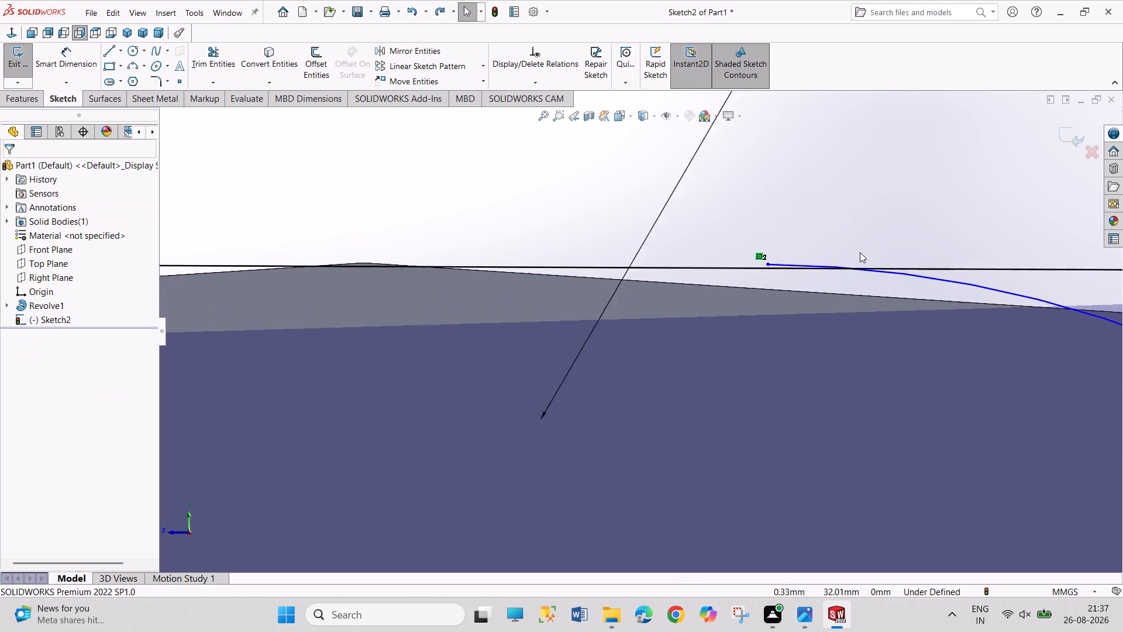
pyautogui.scroll(-8, 750, 297)
pyautogui.scroll(10, 762, 286)
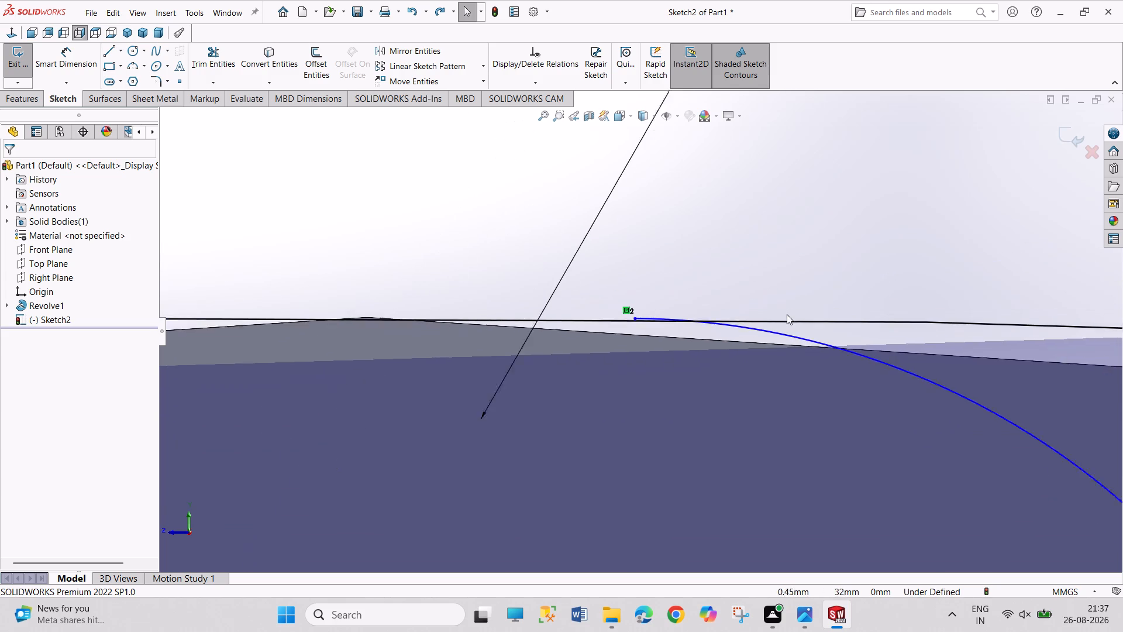
pyautogui.scroll(10, 809, 366)
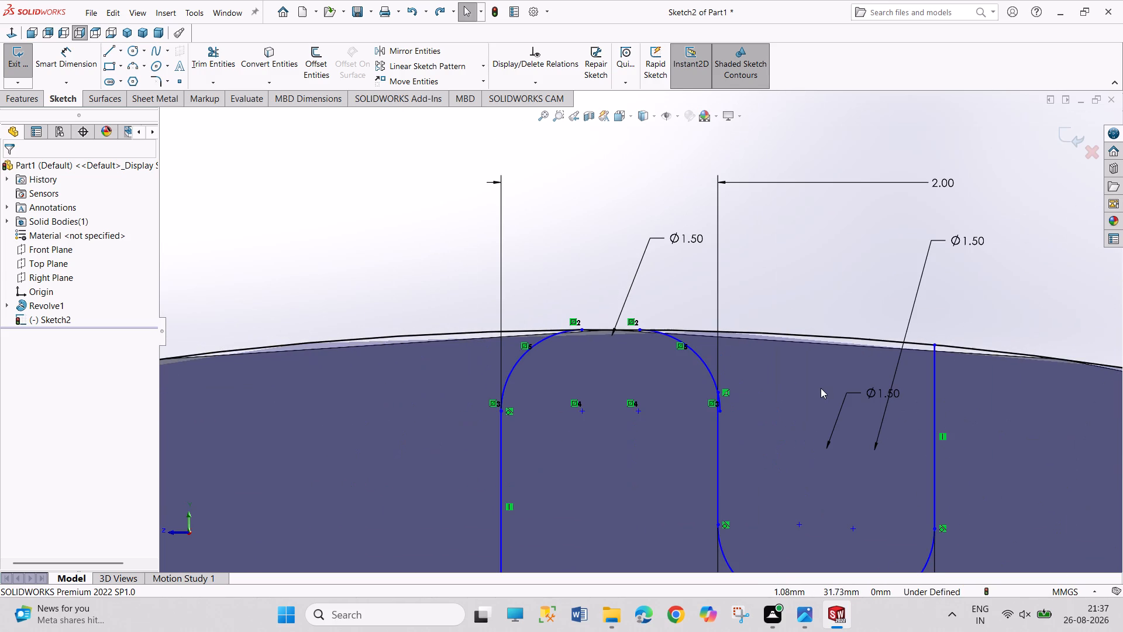
pyautogui.scroll(-4, 665, 372)
pyautogui.scroll(-1, 636, 287)
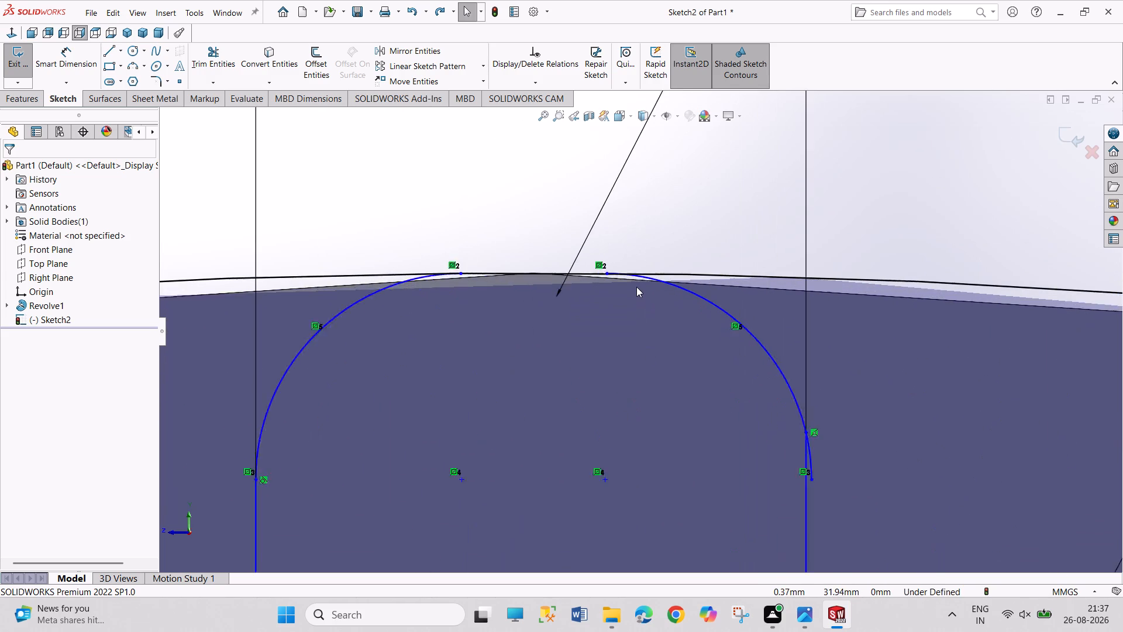
pyautogui.scroll(-9, 636, 287)
pyautogui.scroll(13, 645, 252)
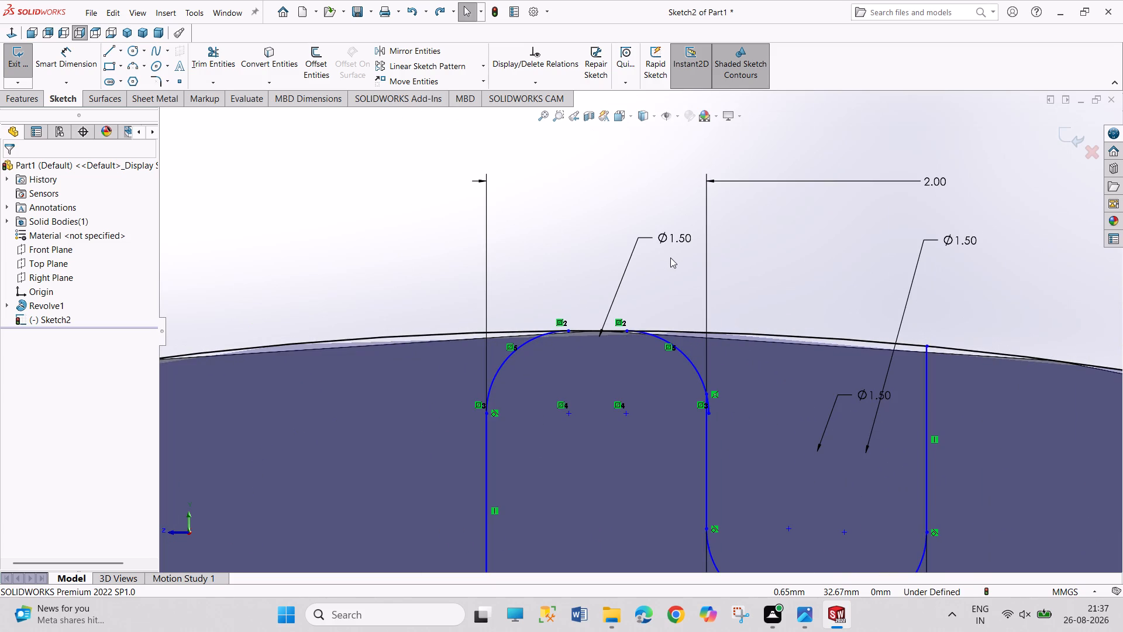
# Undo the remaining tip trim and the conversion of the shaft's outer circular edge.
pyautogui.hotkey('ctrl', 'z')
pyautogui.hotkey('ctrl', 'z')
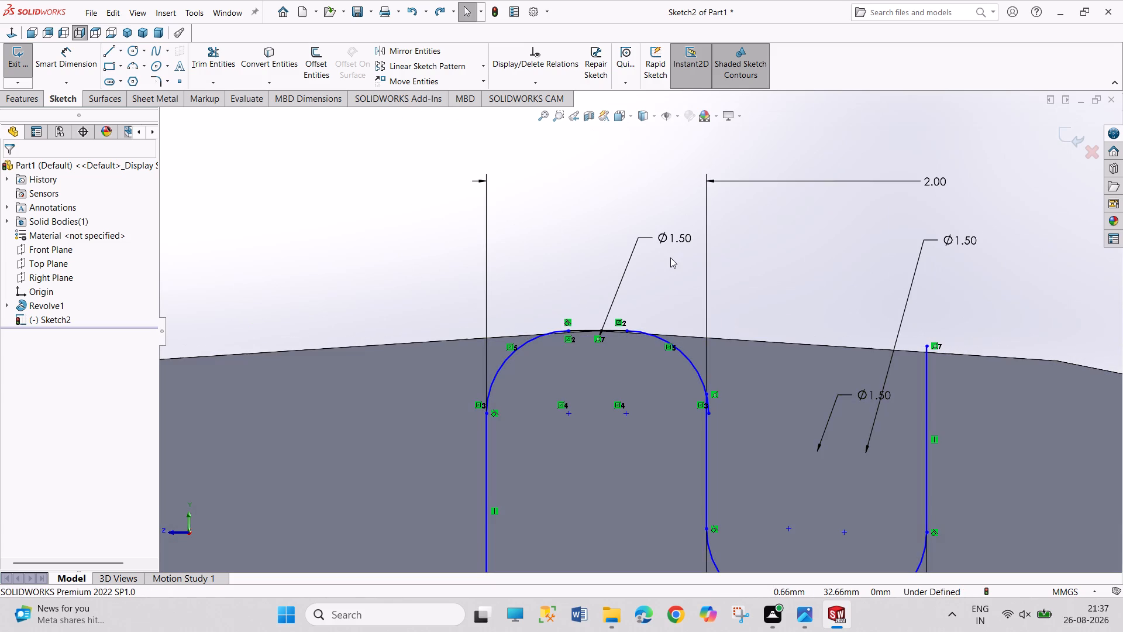
# Examine the restored tip segment between the tooth's rounded corners and the rest of the tooth and gap profile.
pyautogui.scroll(-6, 656, 345)
pyautogui.scroll(-3, 556, 272)
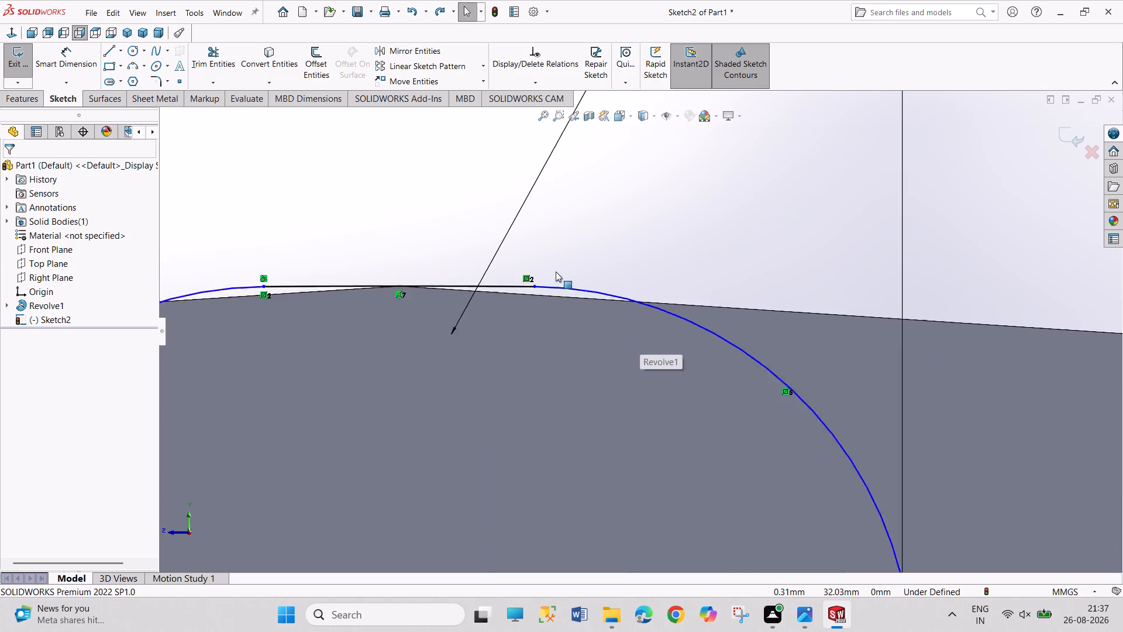
pyautogui.scroll(-3, 556, 272)
pyautogui.scroll(-5, 502, 346)
pyautogui.scroll(-5, 614, 344)
pyautogui.scroll(-5, 586, 294)
pyautogui.scroll(10, 586, 294)
pyautogui.scroll(5, 622, 355)
pyautogui.scroll(6, 707, 427)
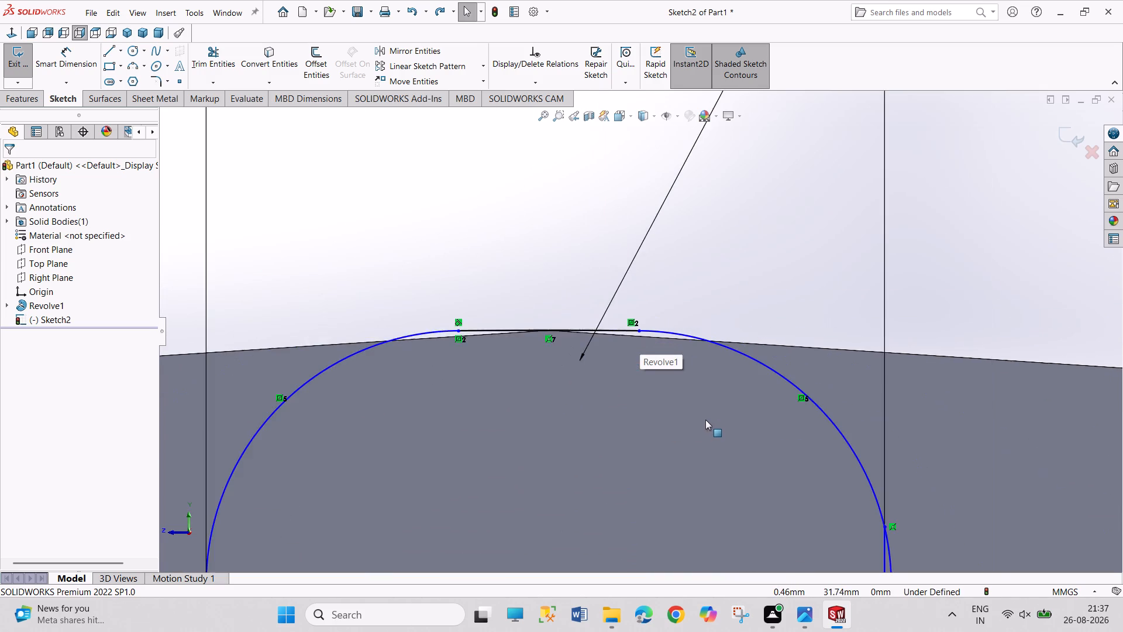
pyautogui.scroll(6, 715, 431)
pyautogui.scroll(1, 734, 485)
pyautogui.scroll(3, 808, 523)
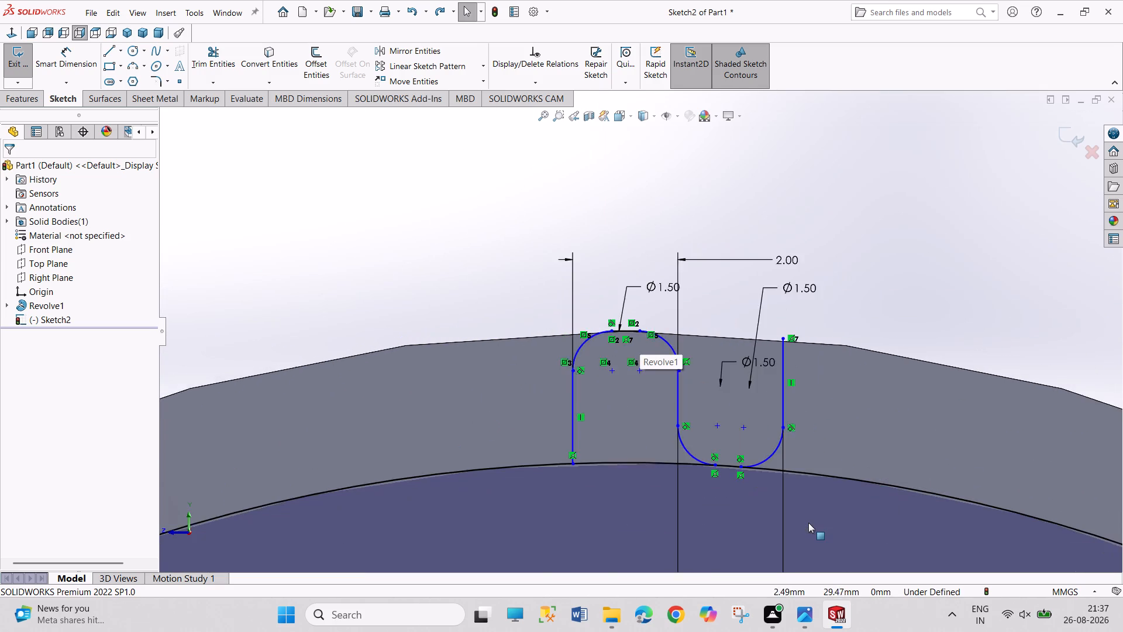
pyautogui.scroll(2, 808, 523)
pyautogui.scroll(-2, 785, 459)
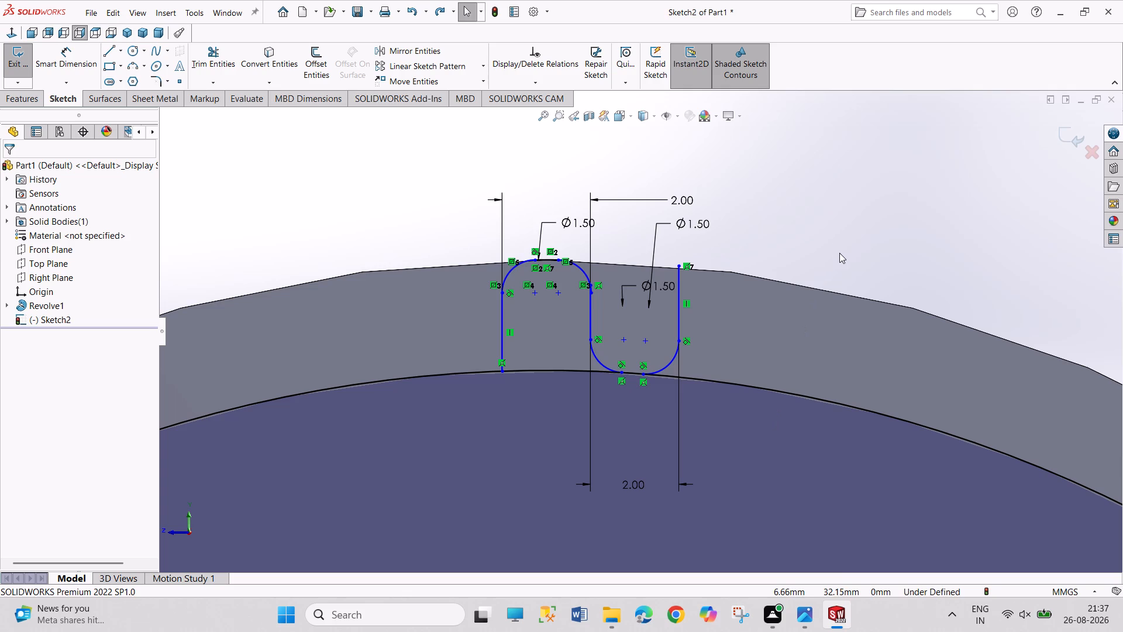
# Trim the inner circle beneath the tooth and outside the profile, keeping only the short arc at the bottom of the gap.
pyautogui.click(214, 53)
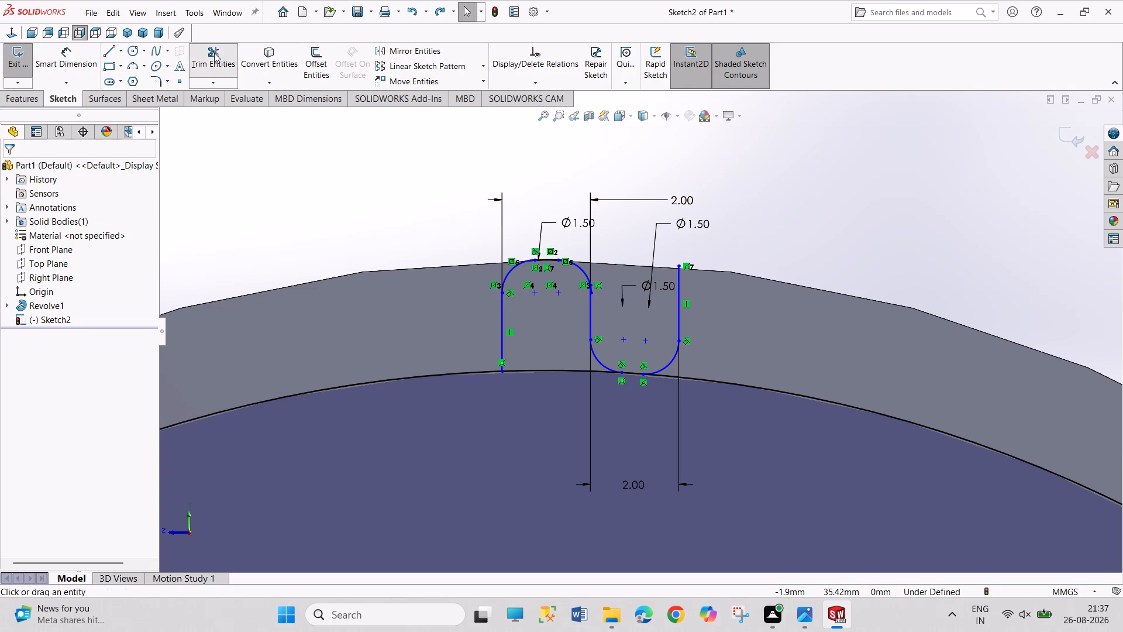
pyautogui.click(529, 369)
pyautogui.click(480, 371)
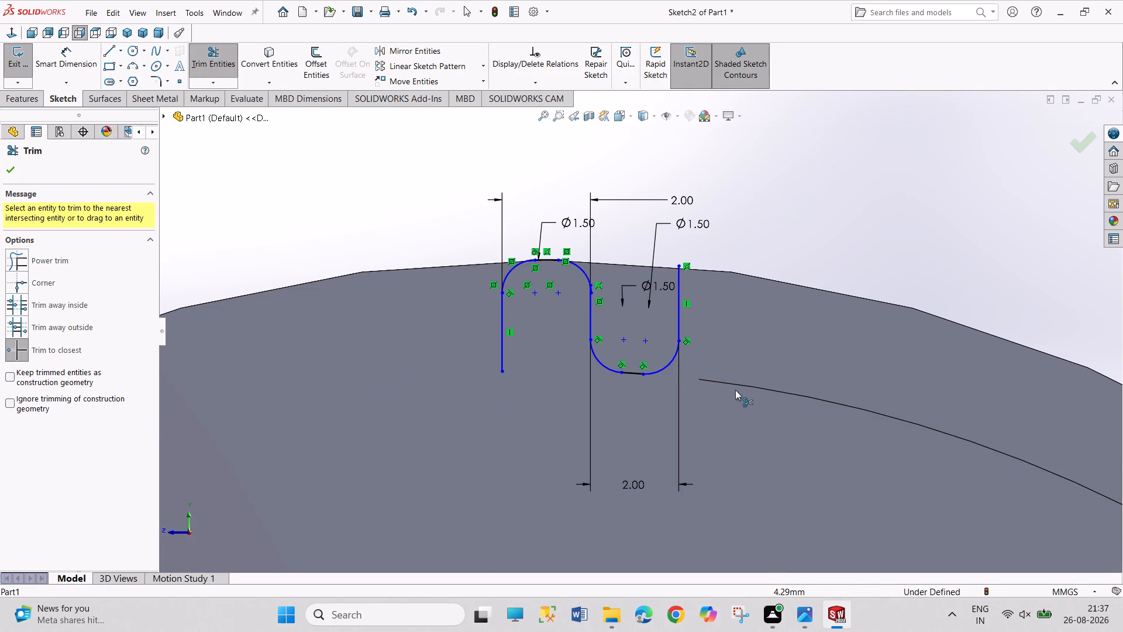
pyautogui.scroll(-5, 660, 387)
pyautogui.scroll(-5, 553, 325)
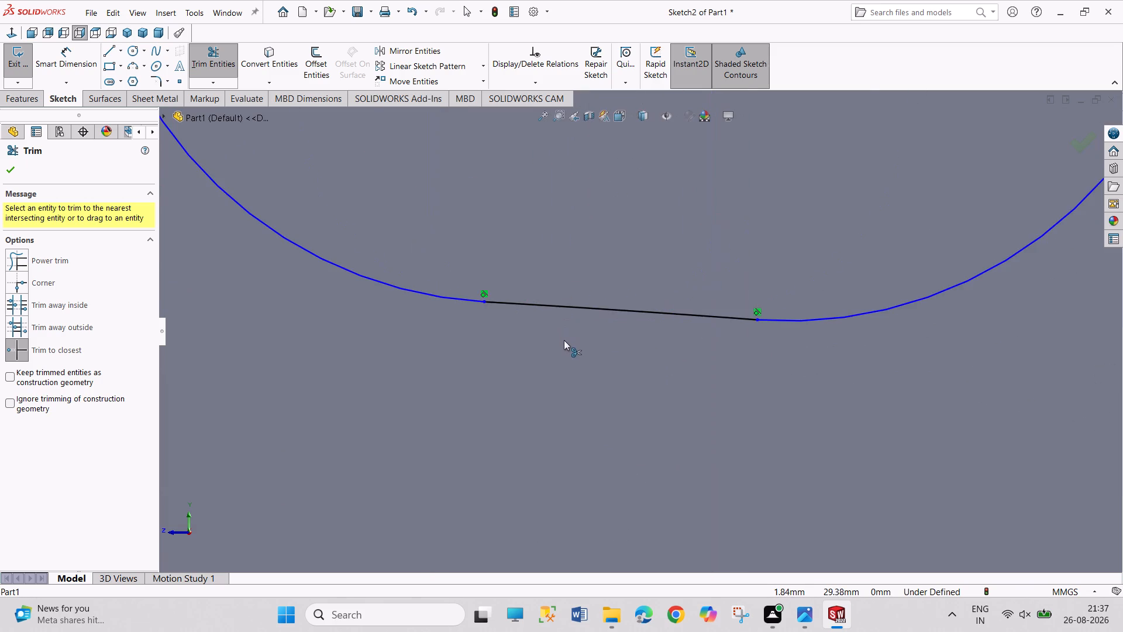
pyautogui.scroll(10, 564, 340)
pyautogui.scroll(4, 626, 361)
pyautogui.rightClick(840, 245)
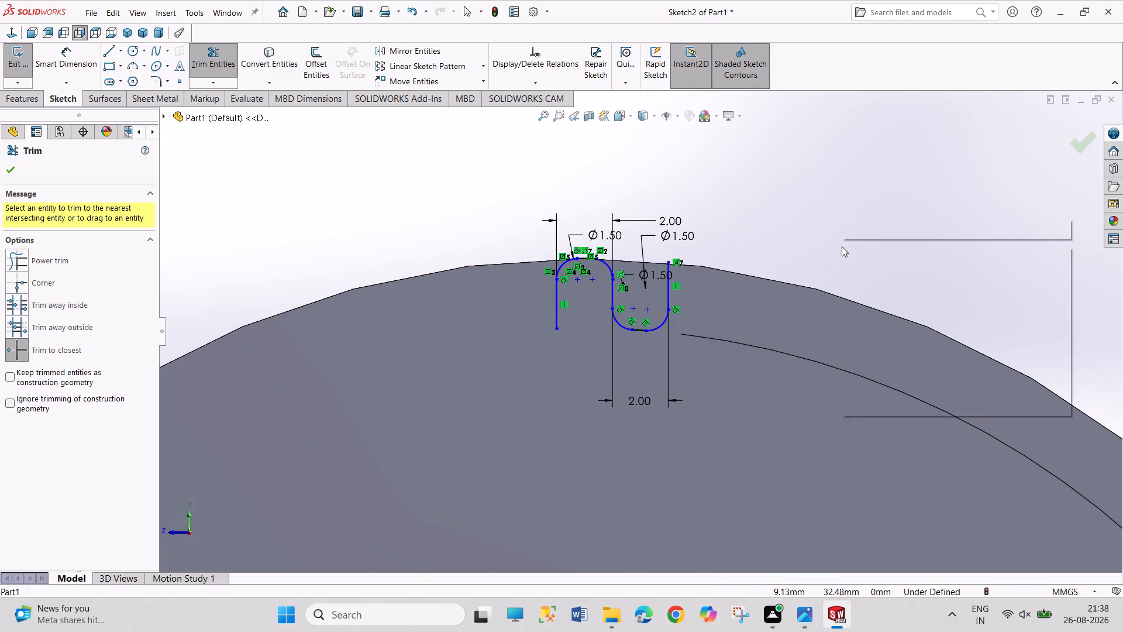
pyautogui.click(860, 280)
# Move the 59 mm diameter dimension above the tooth profile.
pyautogui.scroll(5, 839, 334)
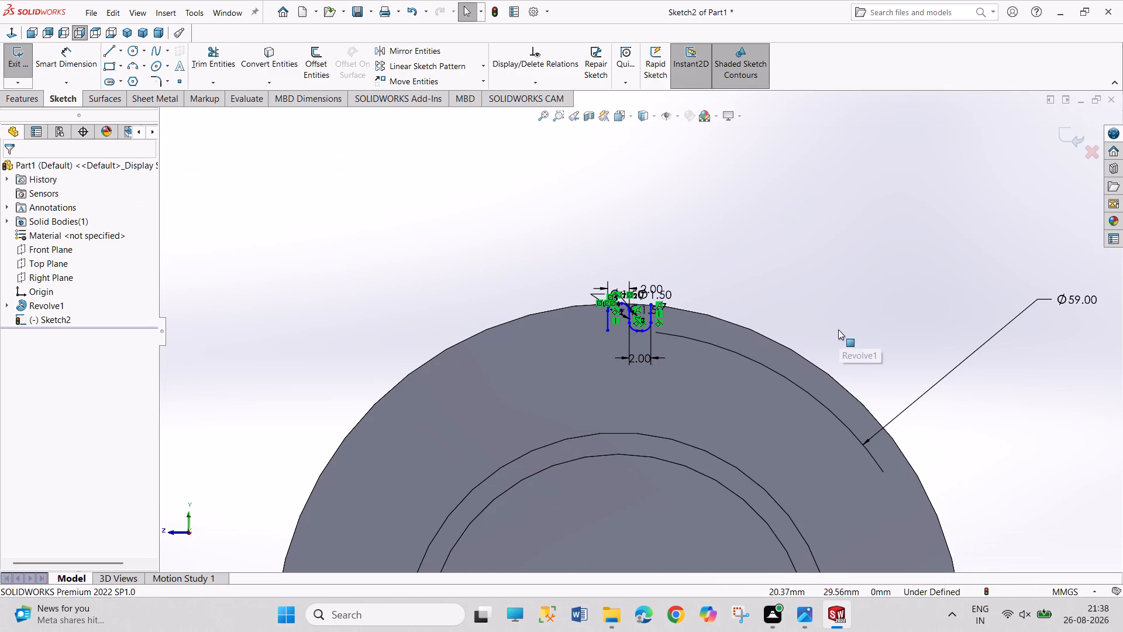
pyautogui.moveTo(1066, 294); pyautogui.dragTo(678, 173)
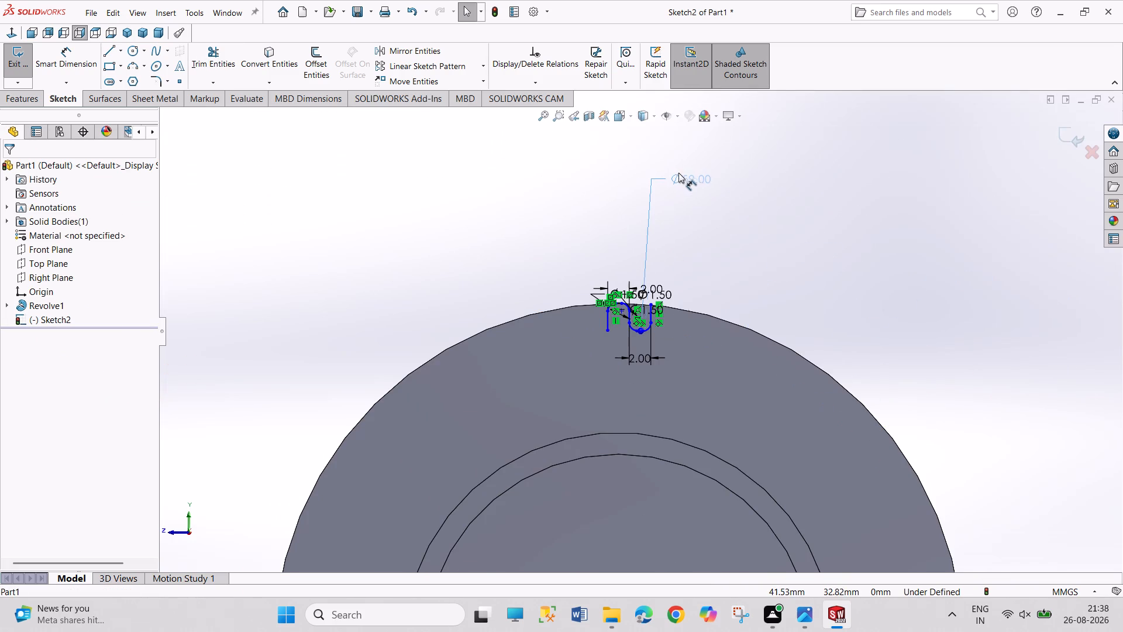
pyautogui.moveTo(678, 173); pyautogui.dragTo(678, 172)
pyautogui.click(847, 291)
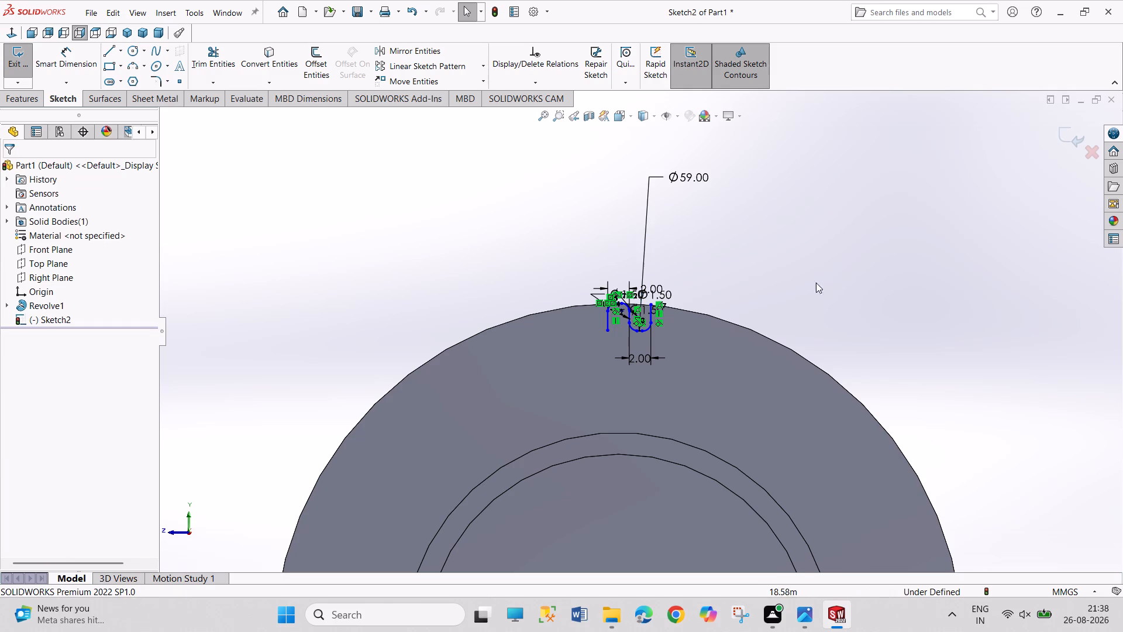
# Start a circular sketch pattern about the origin with the profile's three vertical lines, four corner arcs and gap-bottom arc as entities.
pyautogui.scroll(-4, 750, 283)
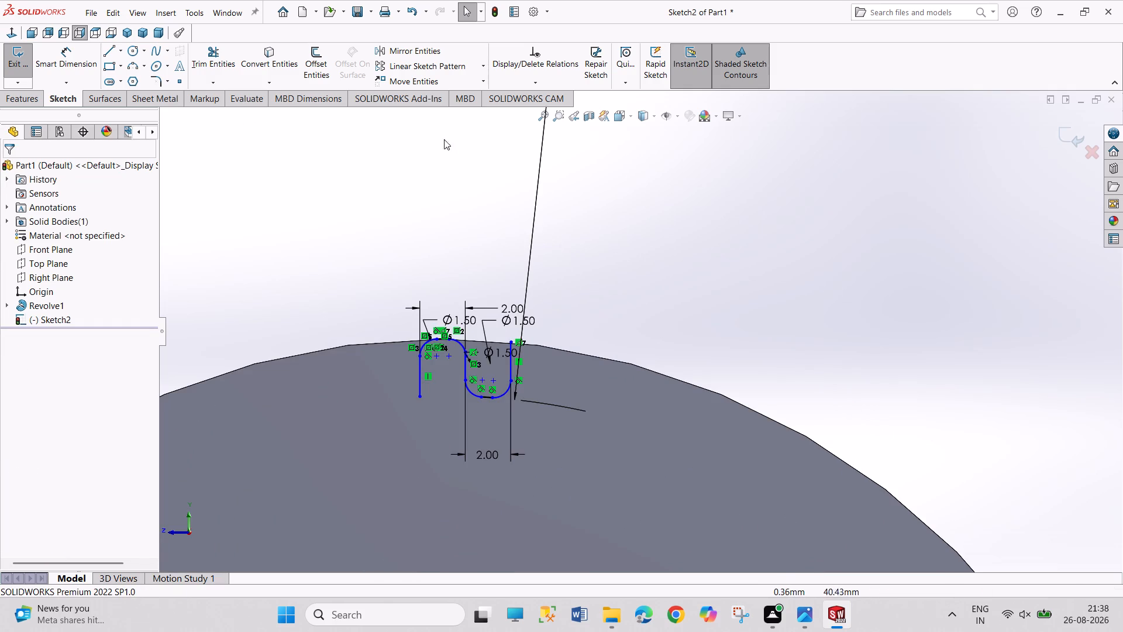
pyautogui.click(486, 67)
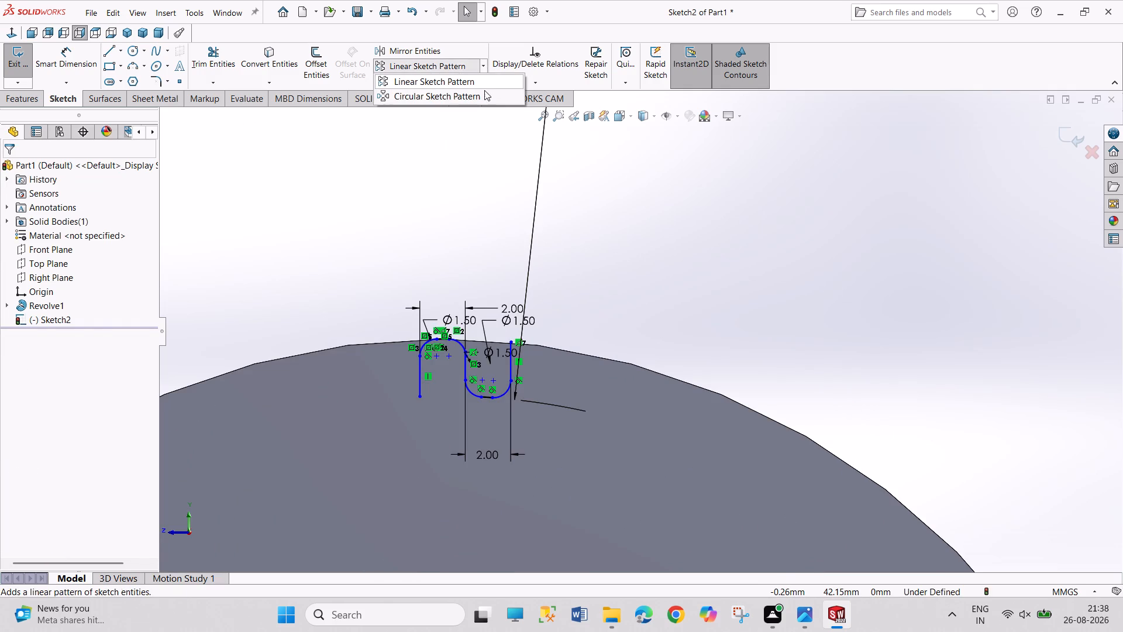
pyautogui.click(484, 92)
pyautogui.click(422, 381)
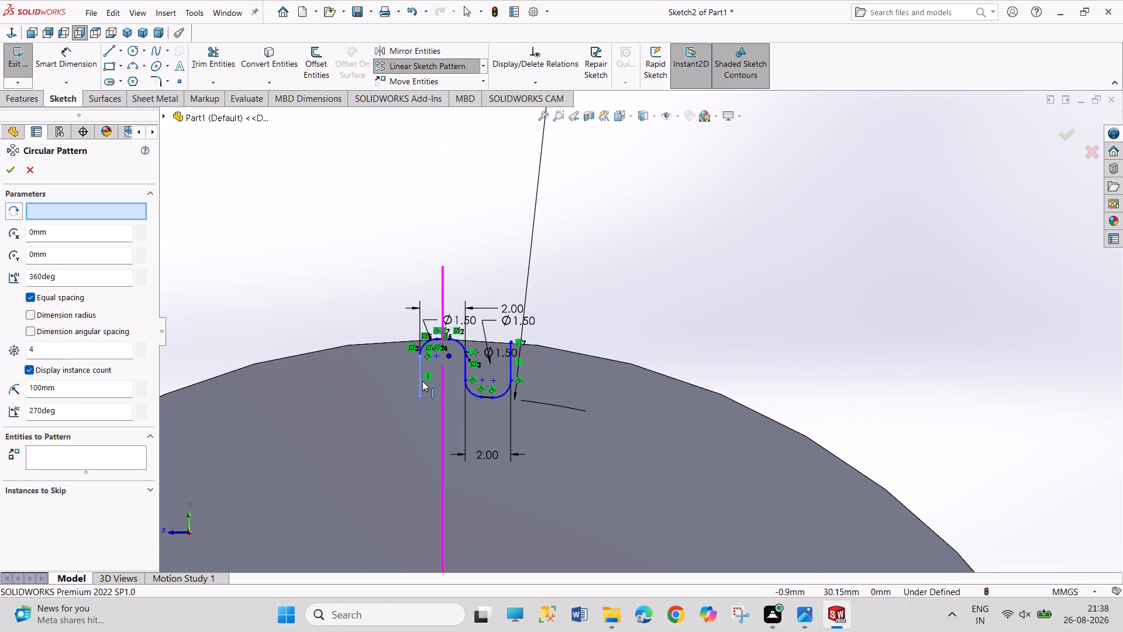
pyautogui.click(429, 340)
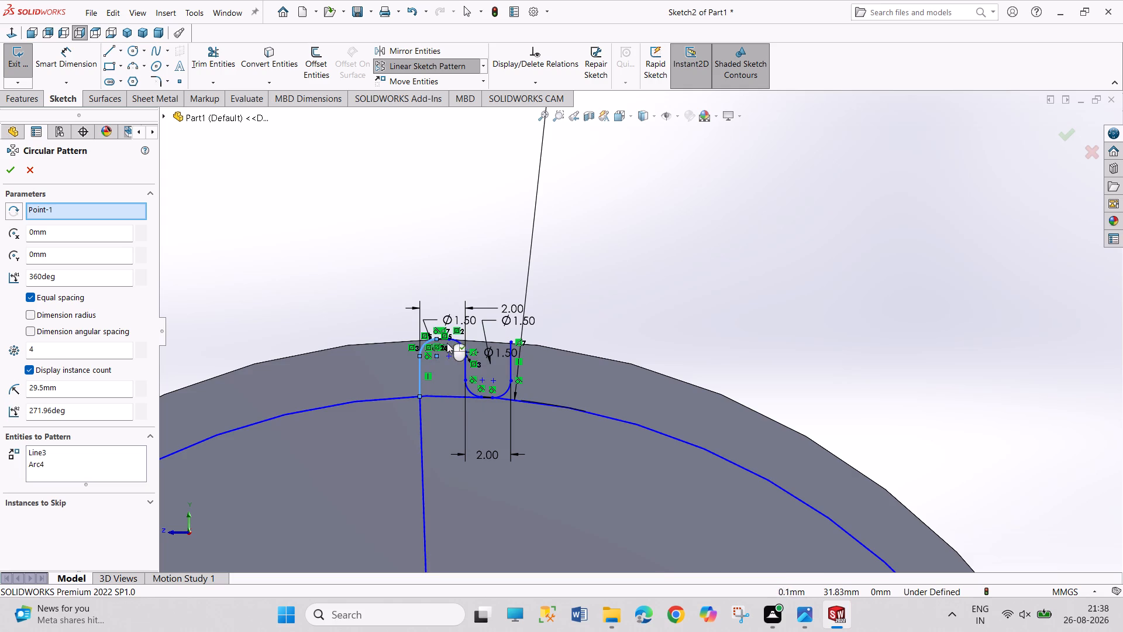
pyautogui.click(456, 343)
pyautogui.click(466, 376)
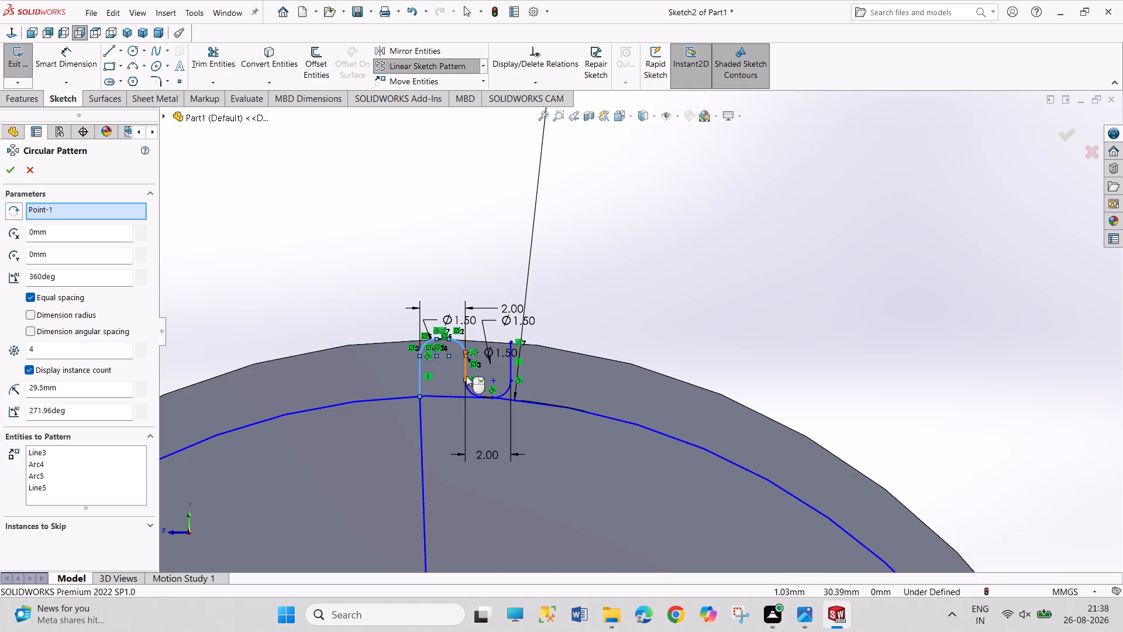
pyautogui.click(477, 397)
pyautogui.click(499, 397)
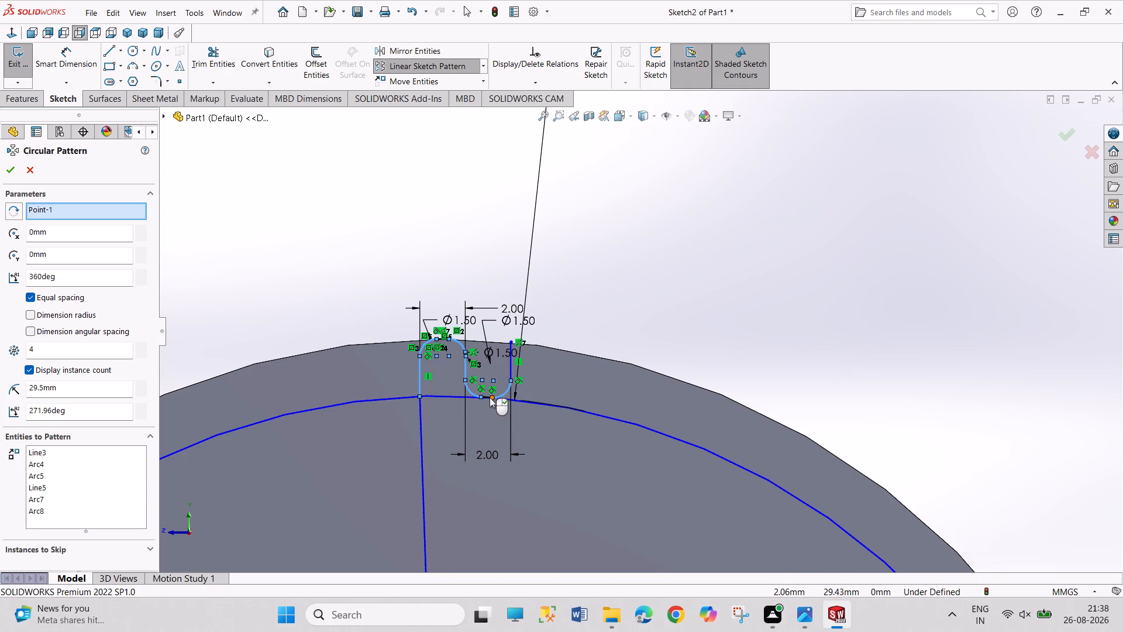
pyautogui.click(488, 397)
pyautogui.click(508, 372)
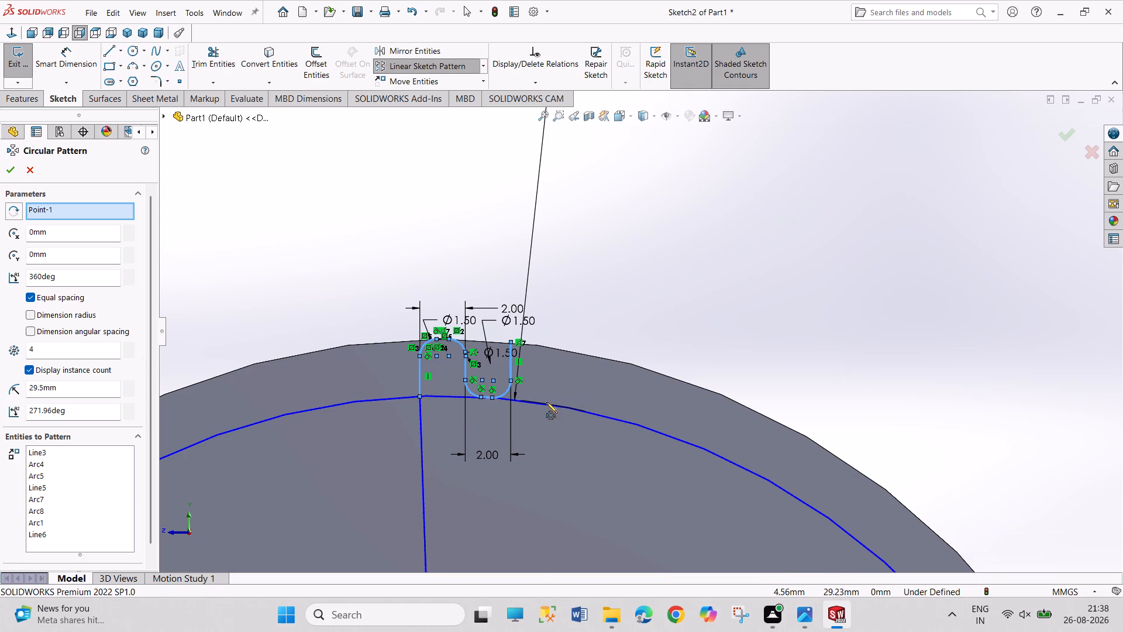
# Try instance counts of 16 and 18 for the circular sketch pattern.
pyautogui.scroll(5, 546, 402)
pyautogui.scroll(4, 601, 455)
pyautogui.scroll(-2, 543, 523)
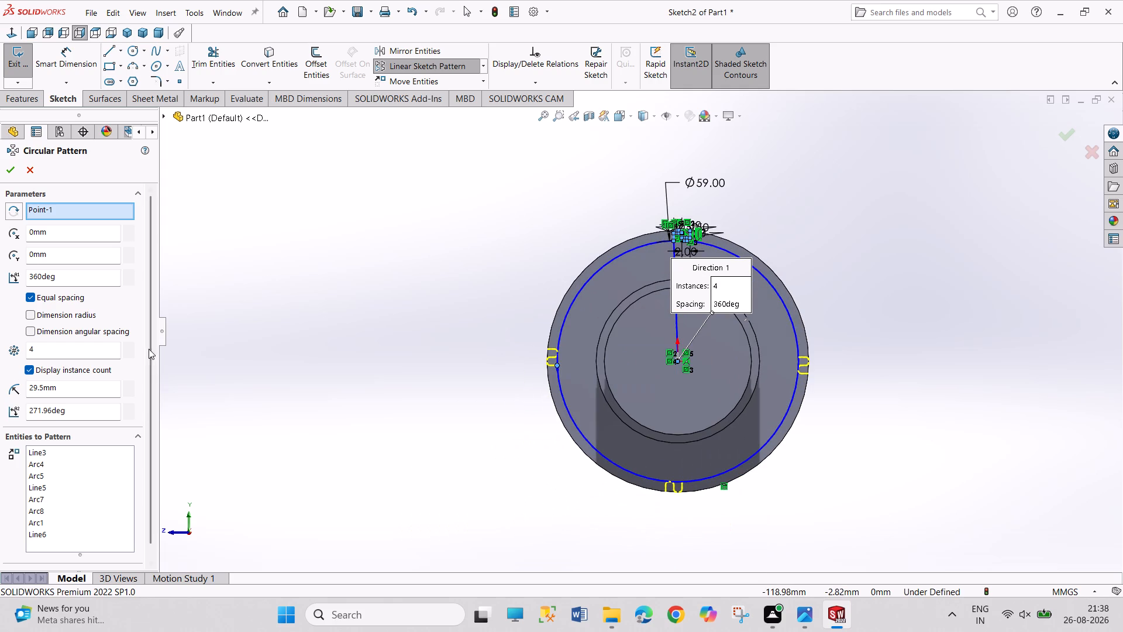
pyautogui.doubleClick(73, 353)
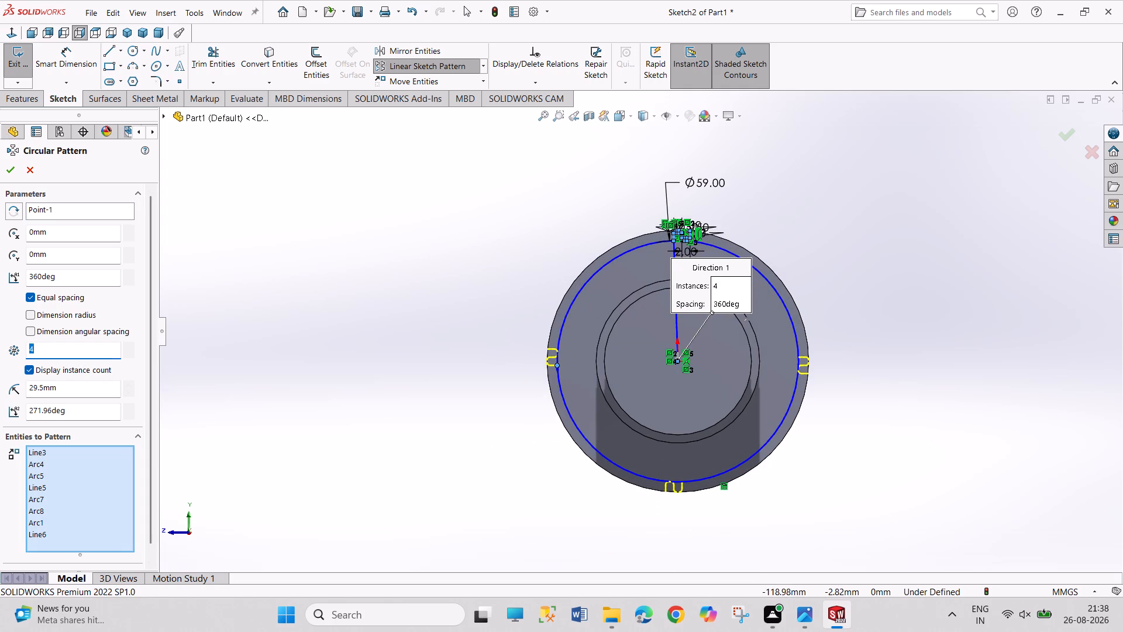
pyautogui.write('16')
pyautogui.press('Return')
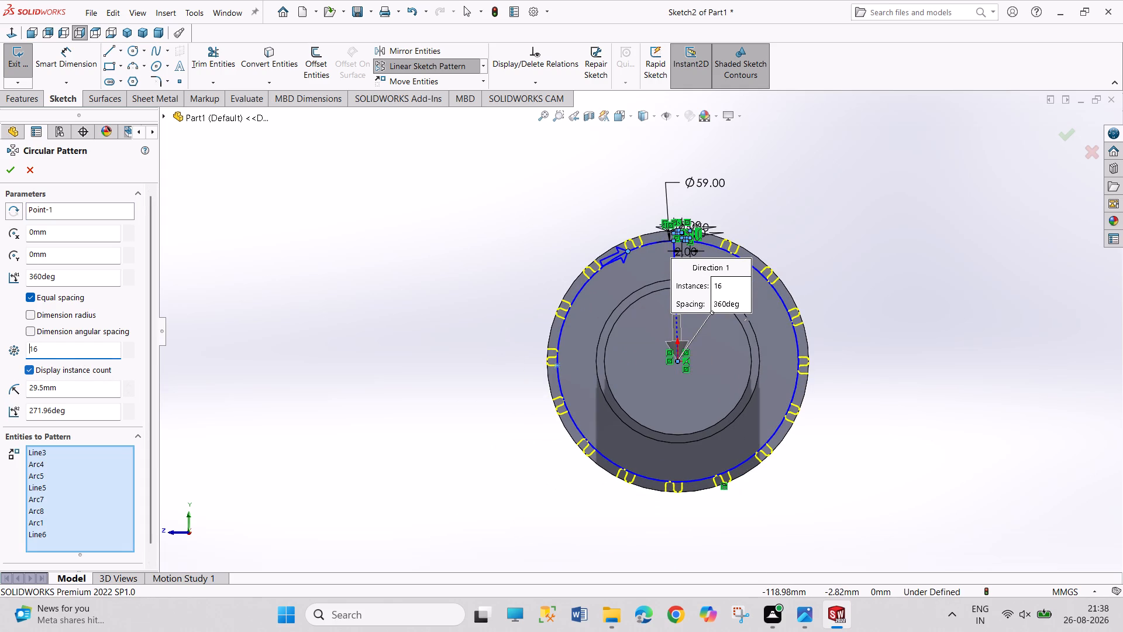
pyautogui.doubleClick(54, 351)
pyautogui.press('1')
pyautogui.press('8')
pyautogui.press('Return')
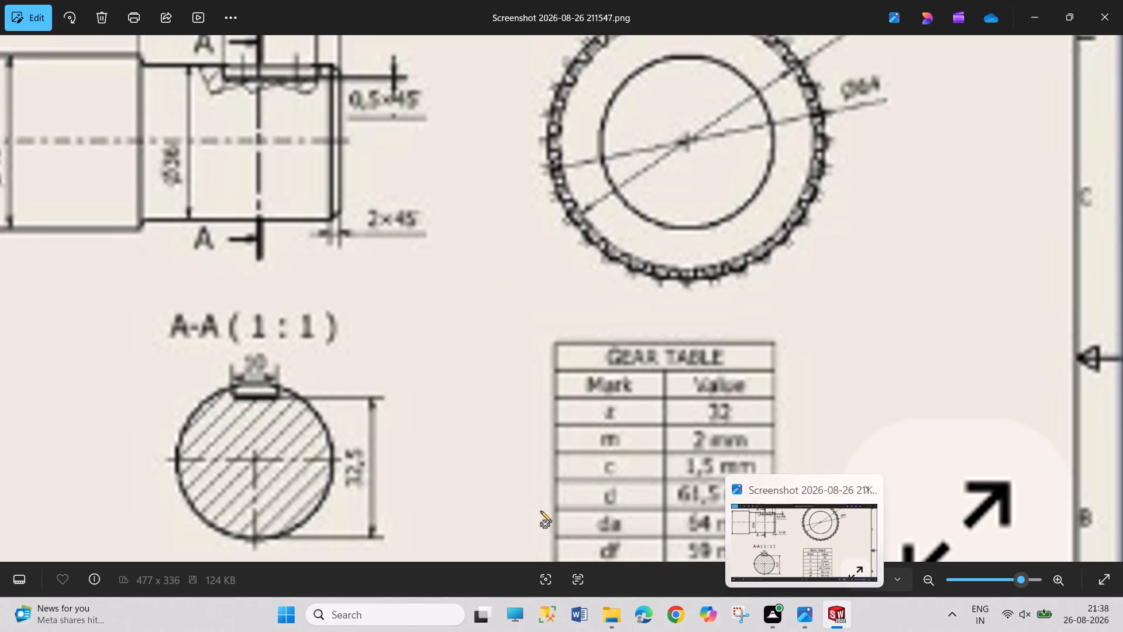
# Set the circular sketch pattern to 32 instances, matching the z value in the reference drawing's gear table.
pyautogui.doubleClick(69, 352)
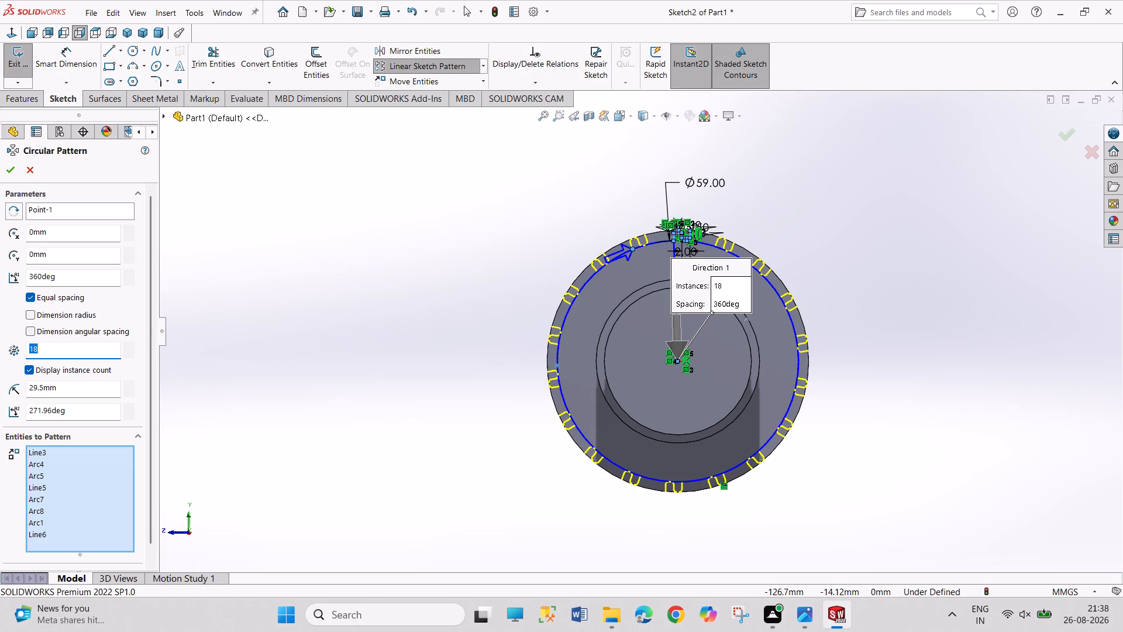
pyautogui.write('32')
pyautogui.press('Return')
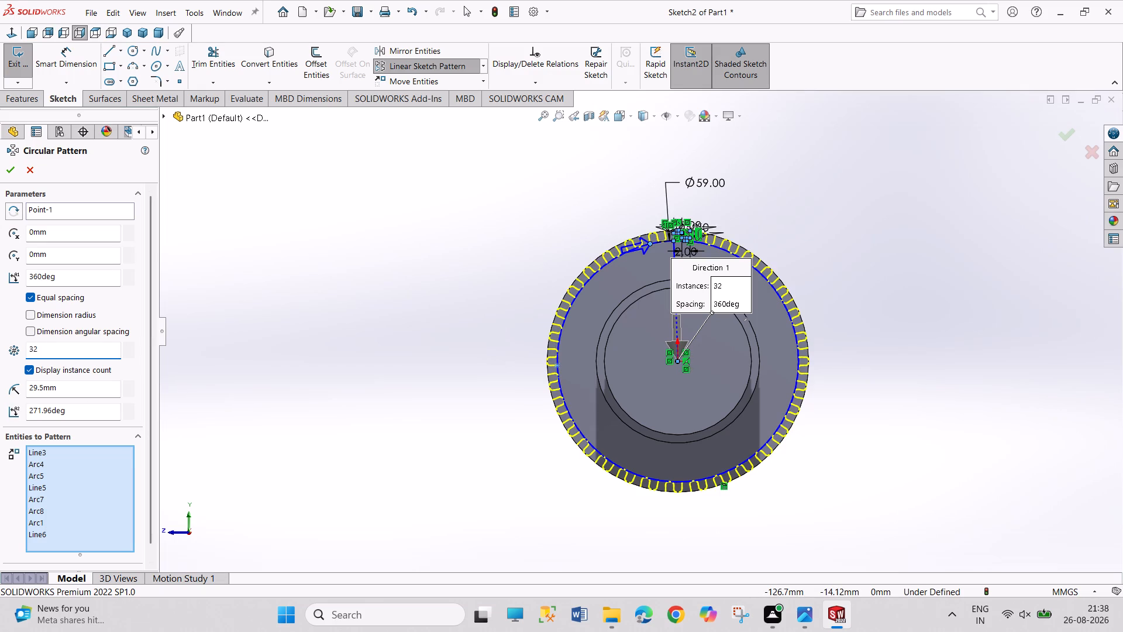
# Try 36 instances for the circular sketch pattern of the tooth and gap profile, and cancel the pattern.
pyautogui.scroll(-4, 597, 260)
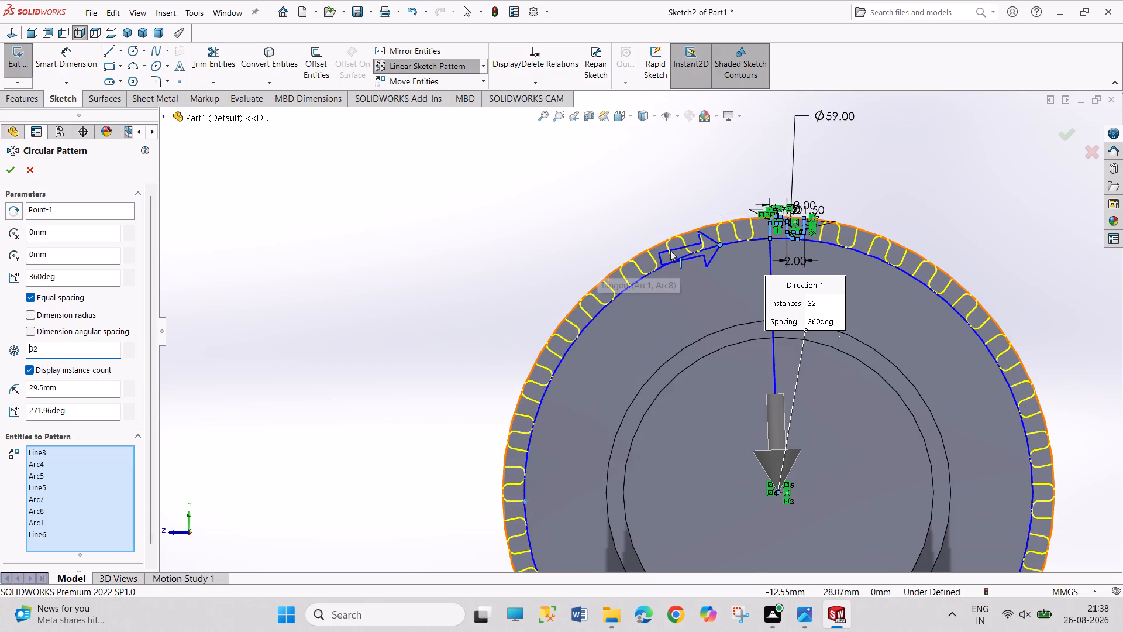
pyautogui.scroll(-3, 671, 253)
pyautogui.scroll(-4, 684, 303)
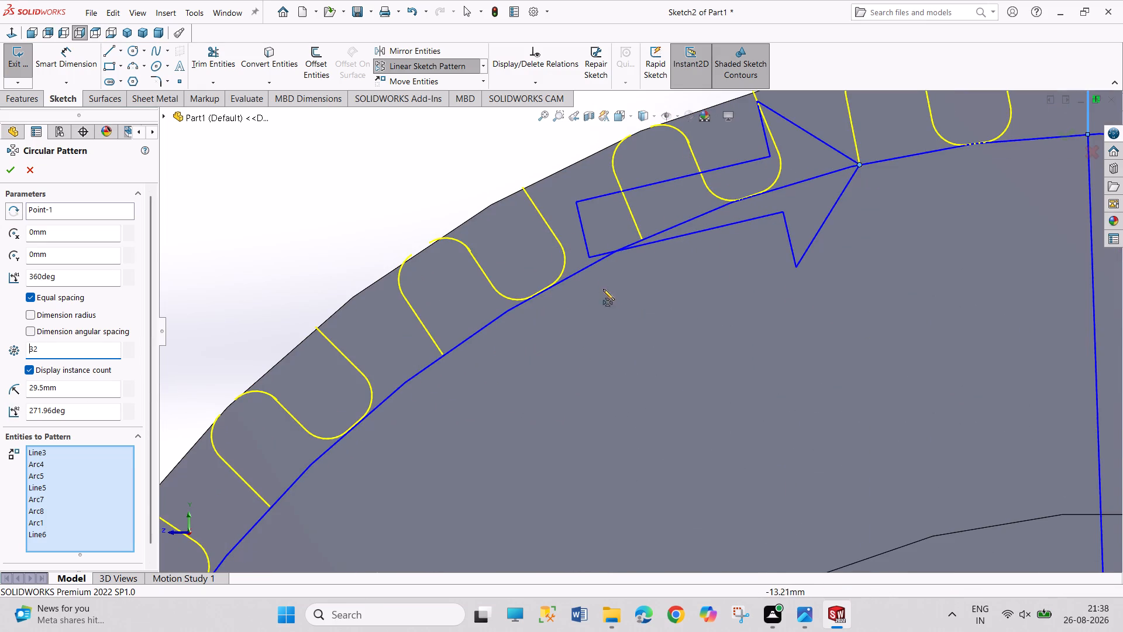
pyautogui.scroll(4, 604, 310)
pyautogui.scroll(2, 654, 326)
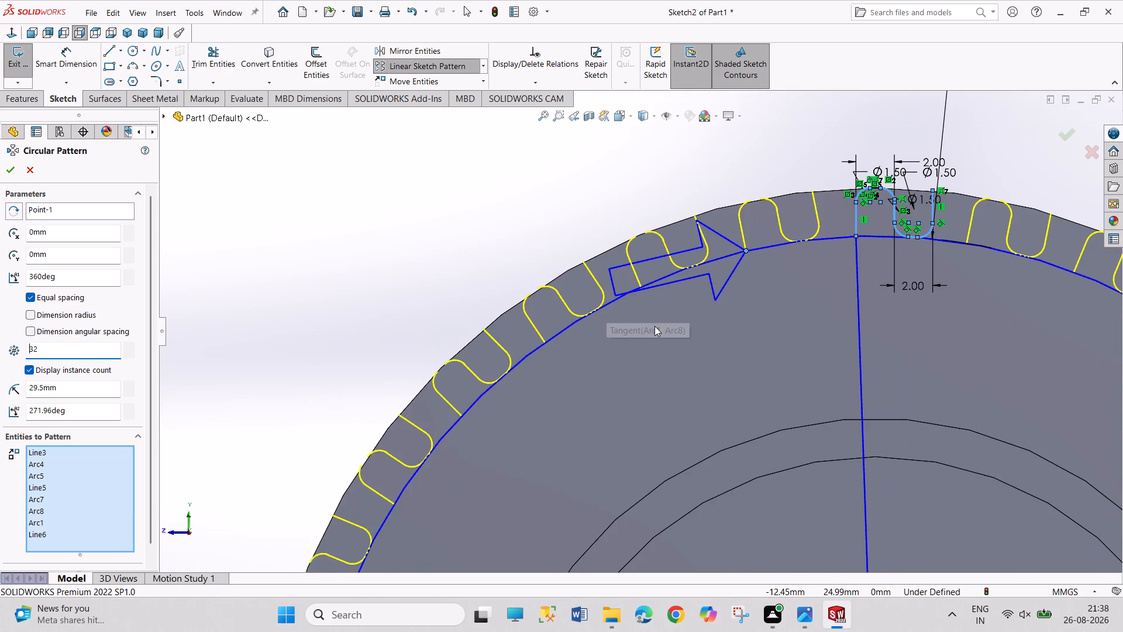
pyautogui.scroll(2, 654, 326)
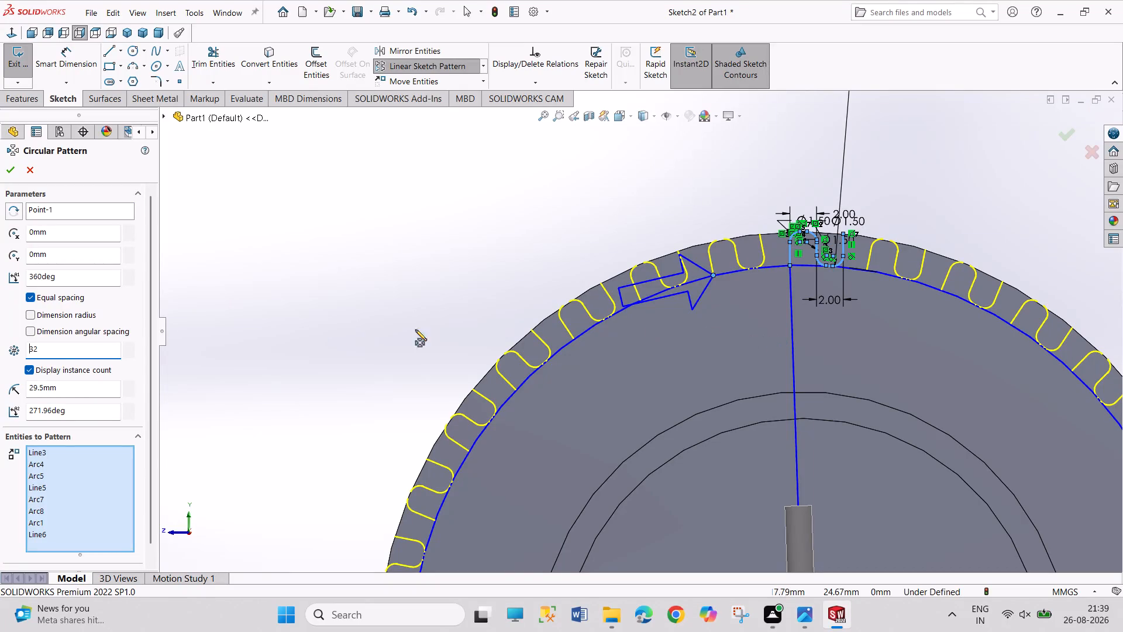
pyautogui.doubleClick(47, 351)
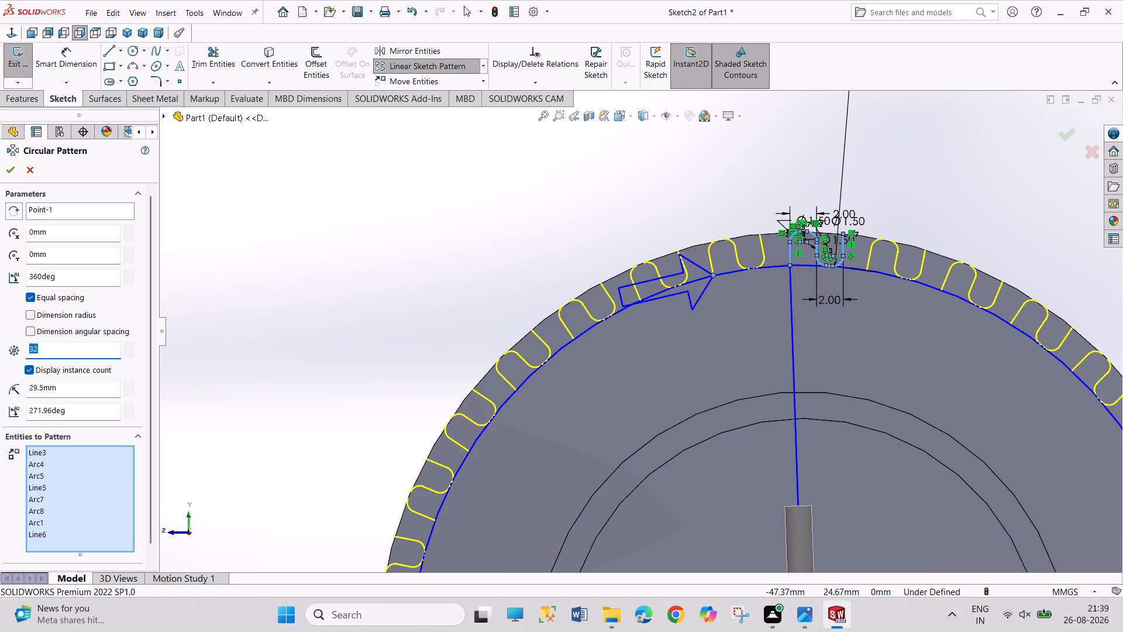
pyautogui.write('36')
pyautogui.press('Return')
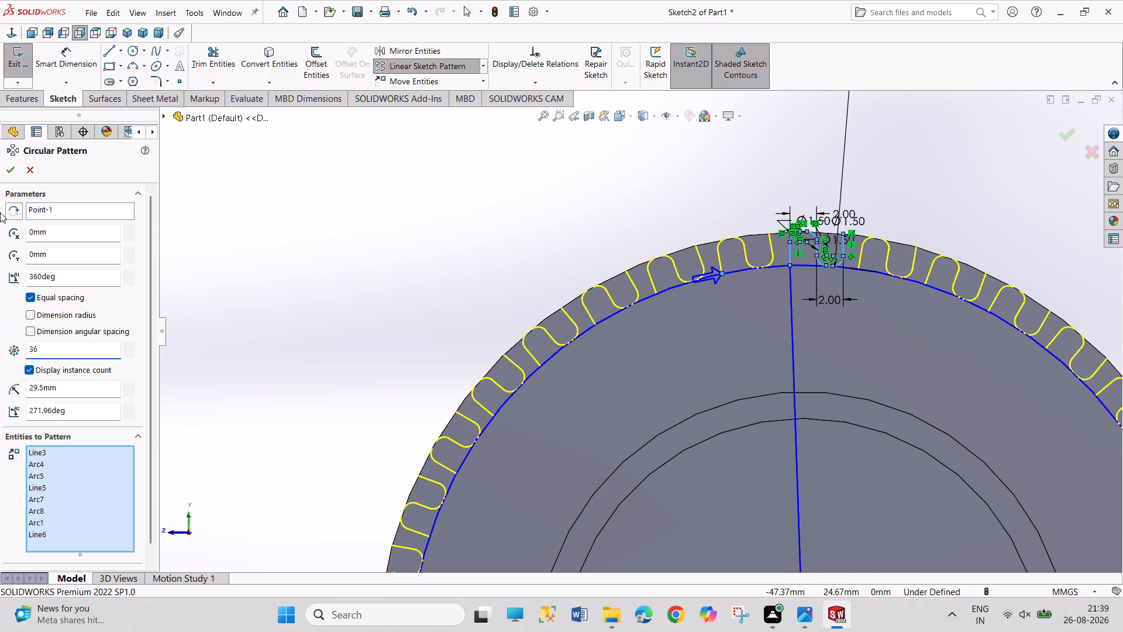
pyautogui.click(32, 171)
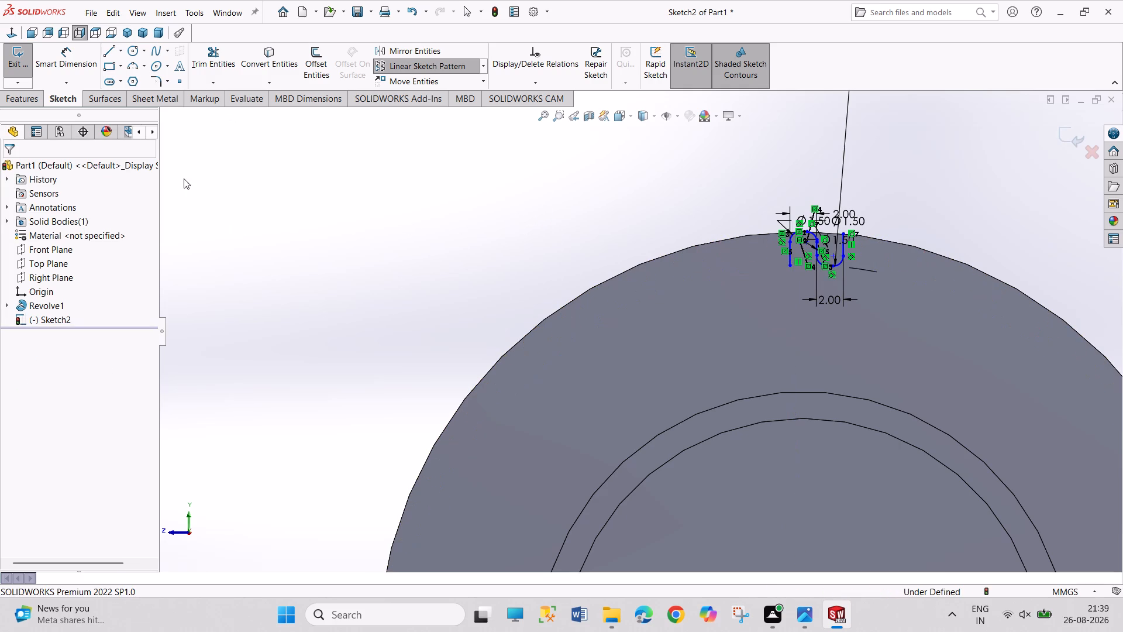
# Trim away the gap half of the profile: the bottom arc, its two corner arcs and the outer vertical line.
pyautogui.scroll(-4, 867, 230)
pyautogui.scroll(-1, 704, 333)
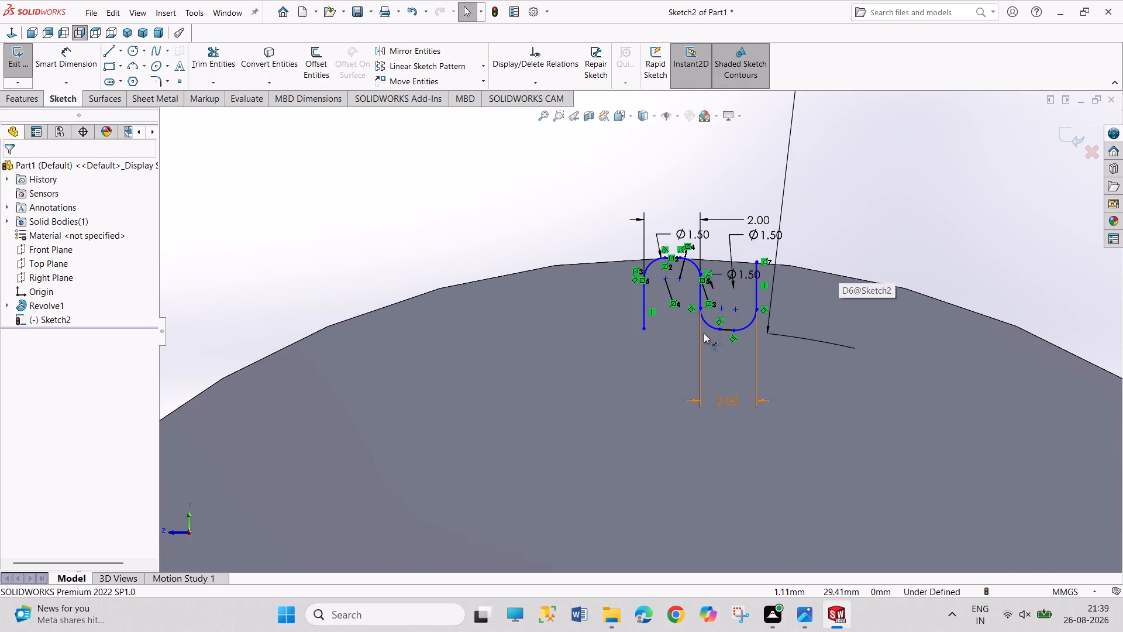
pyautogui.scroll(-2, 704, 333)
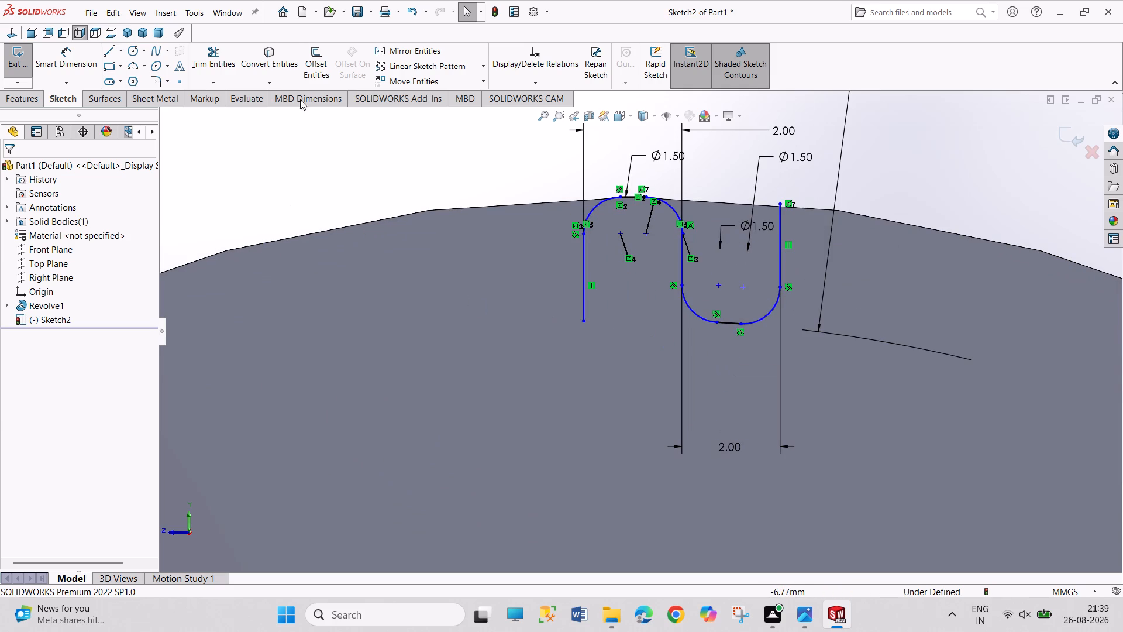
pyautogui.click(227, 56)
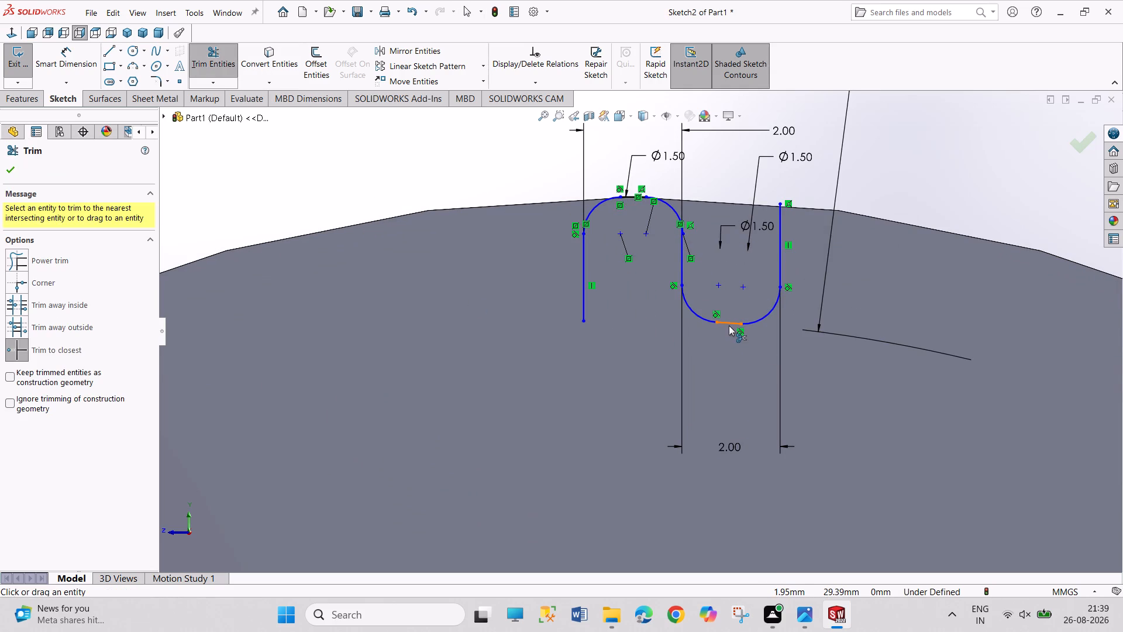
pyautogui.click(729, 325)
pyautogui.click(707, 321)
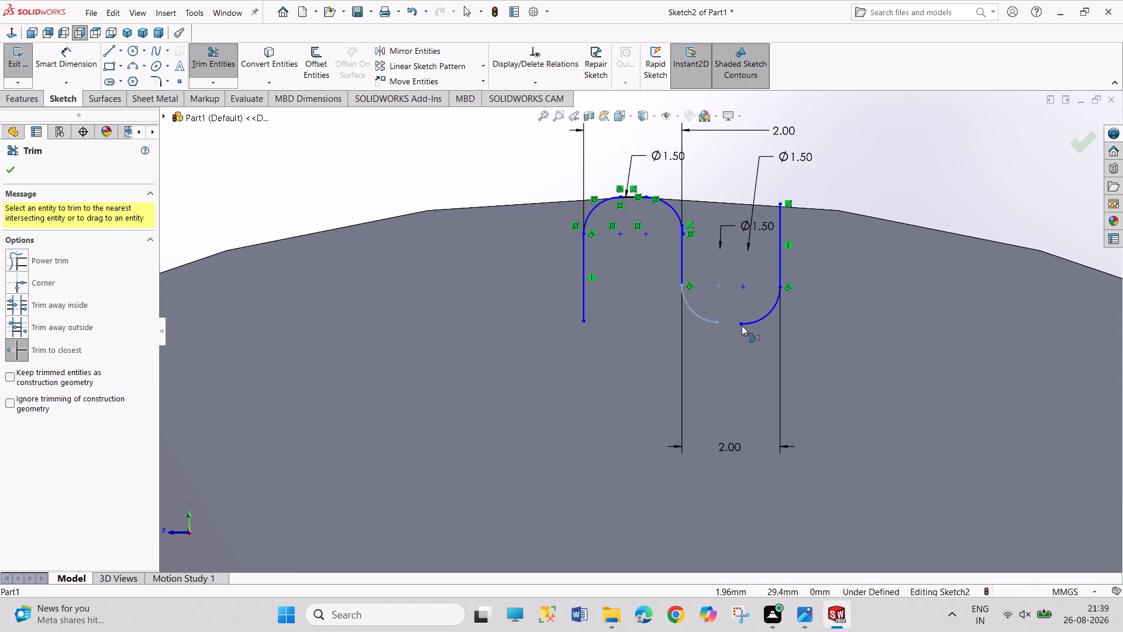
pyautogui.click(763, 319)
pyautogui.click(782, 255)
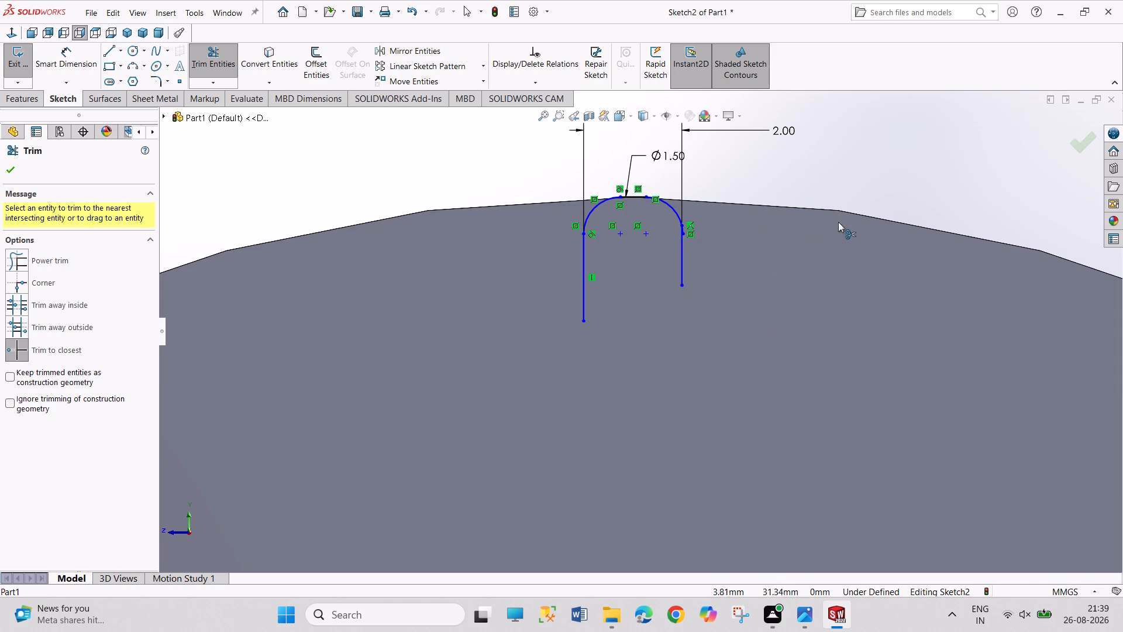
pyautogui.rightClick(917, 163)
pyautogui.click(935, 204)
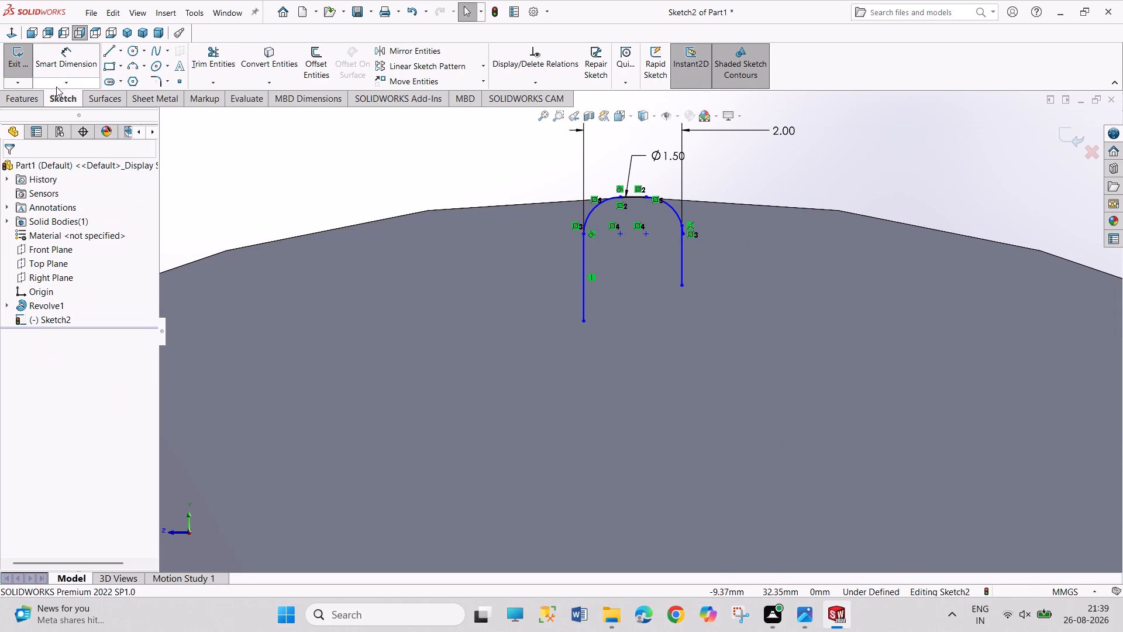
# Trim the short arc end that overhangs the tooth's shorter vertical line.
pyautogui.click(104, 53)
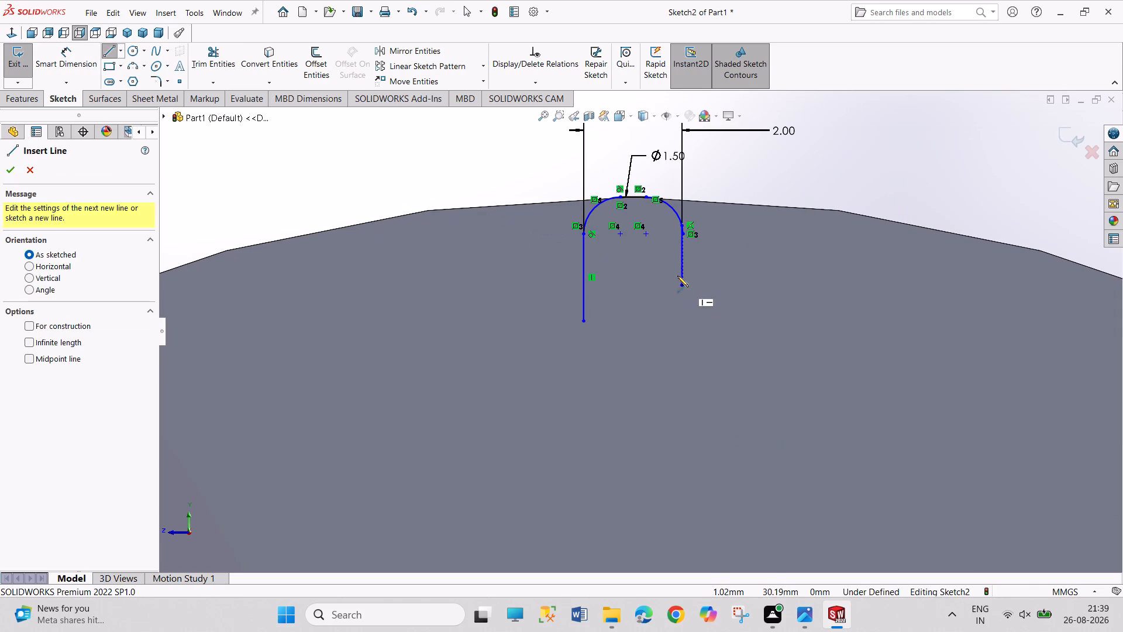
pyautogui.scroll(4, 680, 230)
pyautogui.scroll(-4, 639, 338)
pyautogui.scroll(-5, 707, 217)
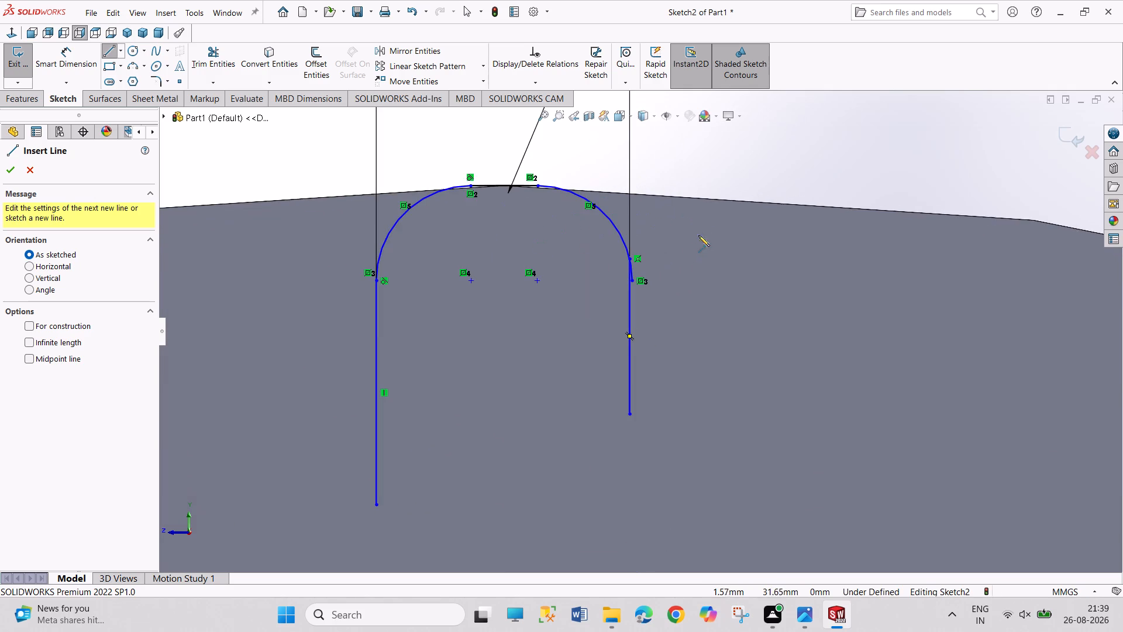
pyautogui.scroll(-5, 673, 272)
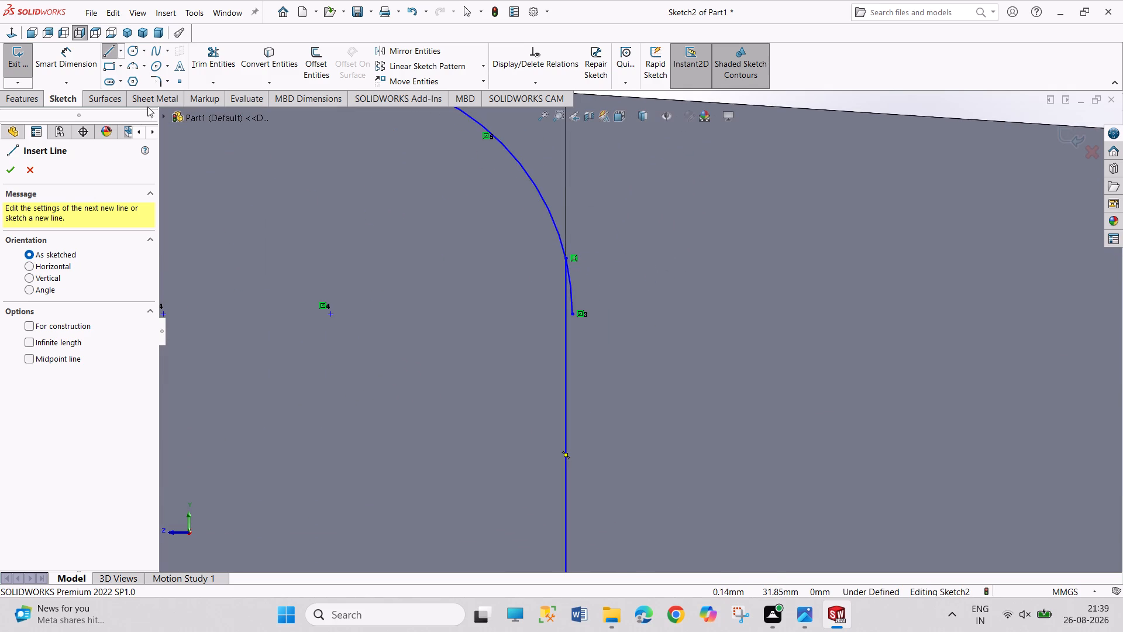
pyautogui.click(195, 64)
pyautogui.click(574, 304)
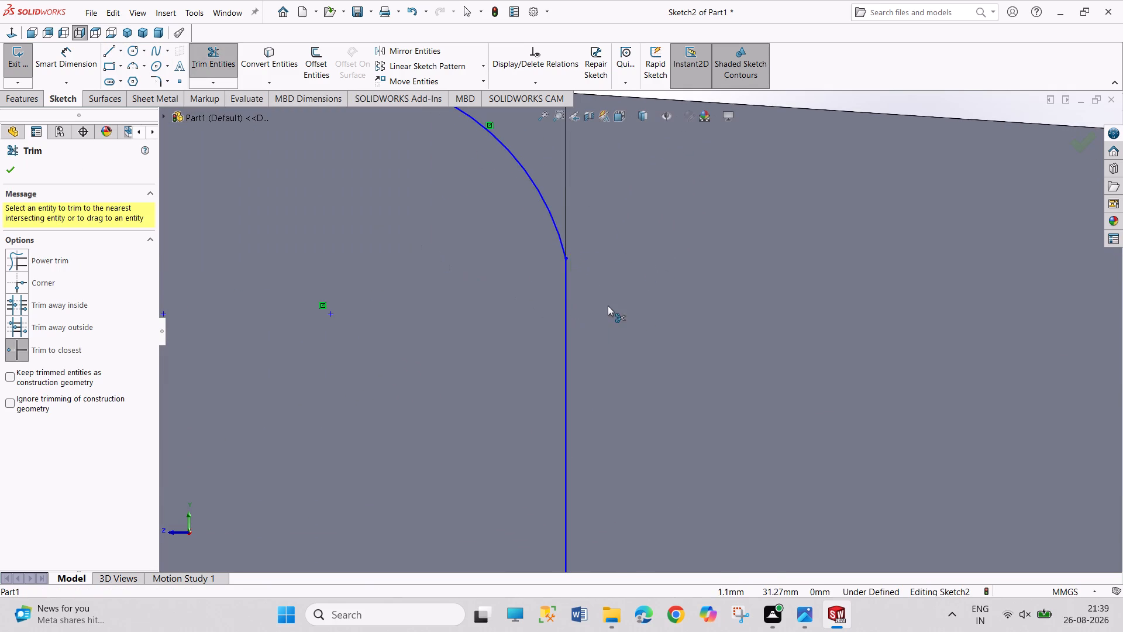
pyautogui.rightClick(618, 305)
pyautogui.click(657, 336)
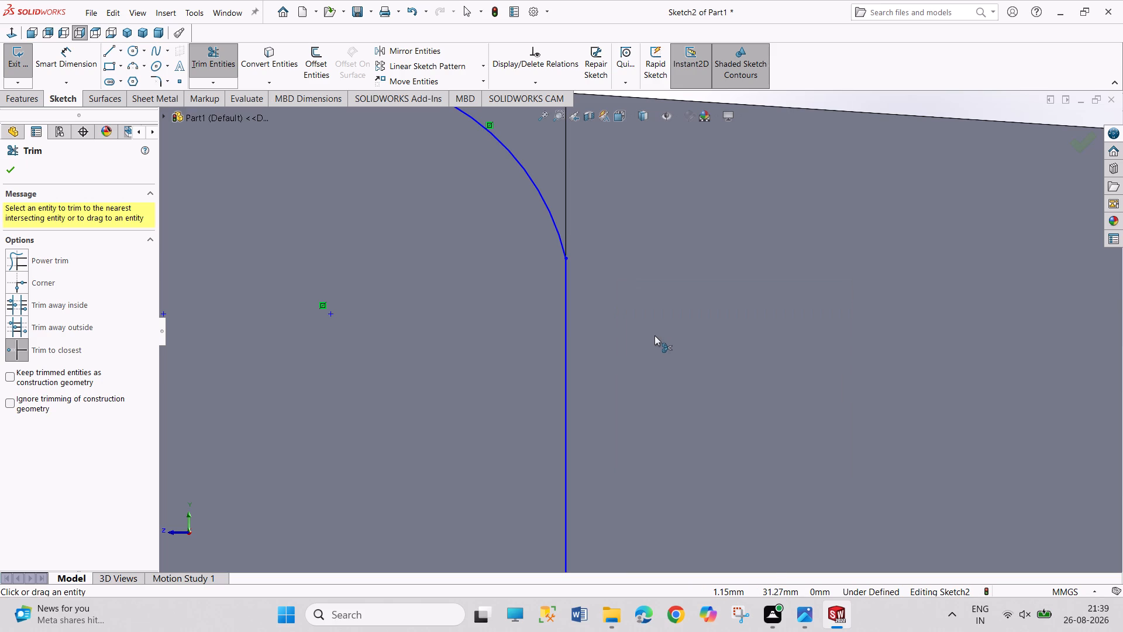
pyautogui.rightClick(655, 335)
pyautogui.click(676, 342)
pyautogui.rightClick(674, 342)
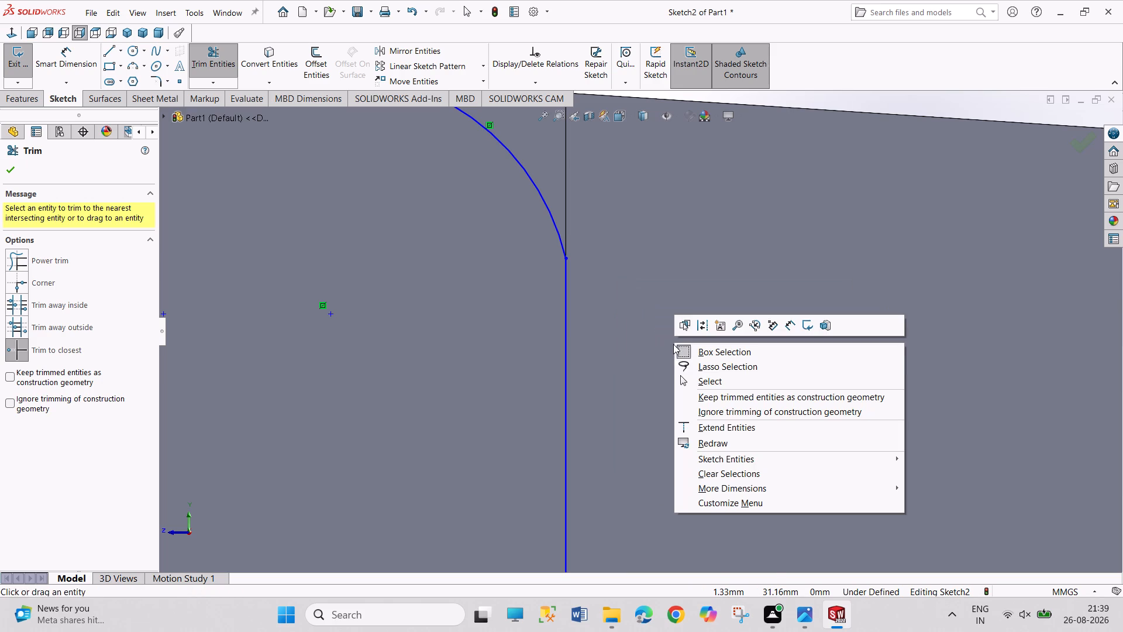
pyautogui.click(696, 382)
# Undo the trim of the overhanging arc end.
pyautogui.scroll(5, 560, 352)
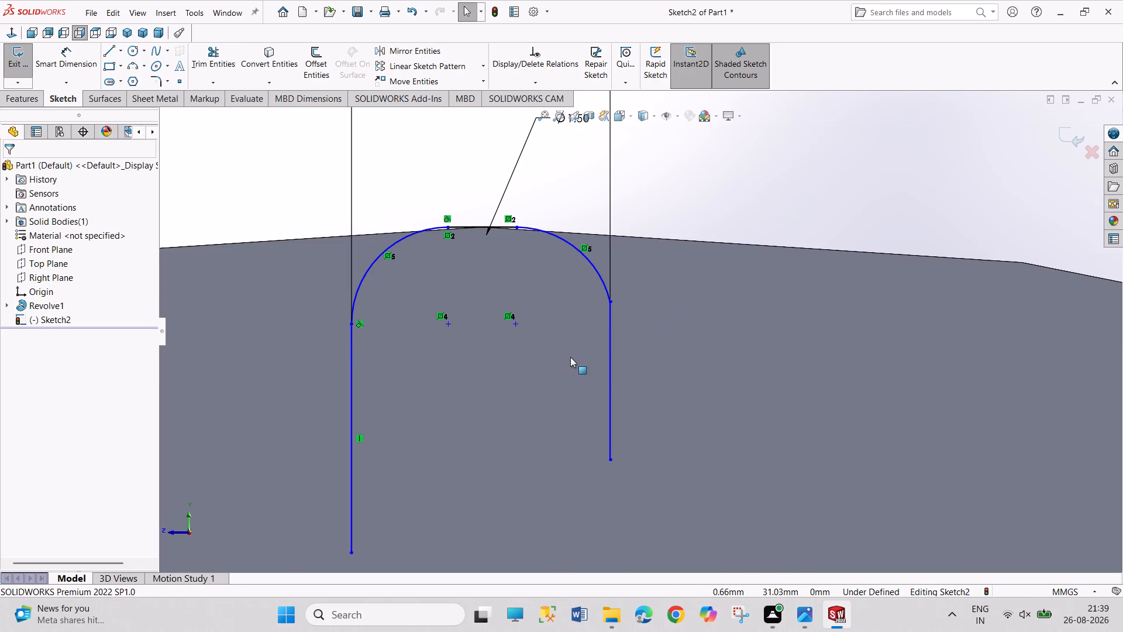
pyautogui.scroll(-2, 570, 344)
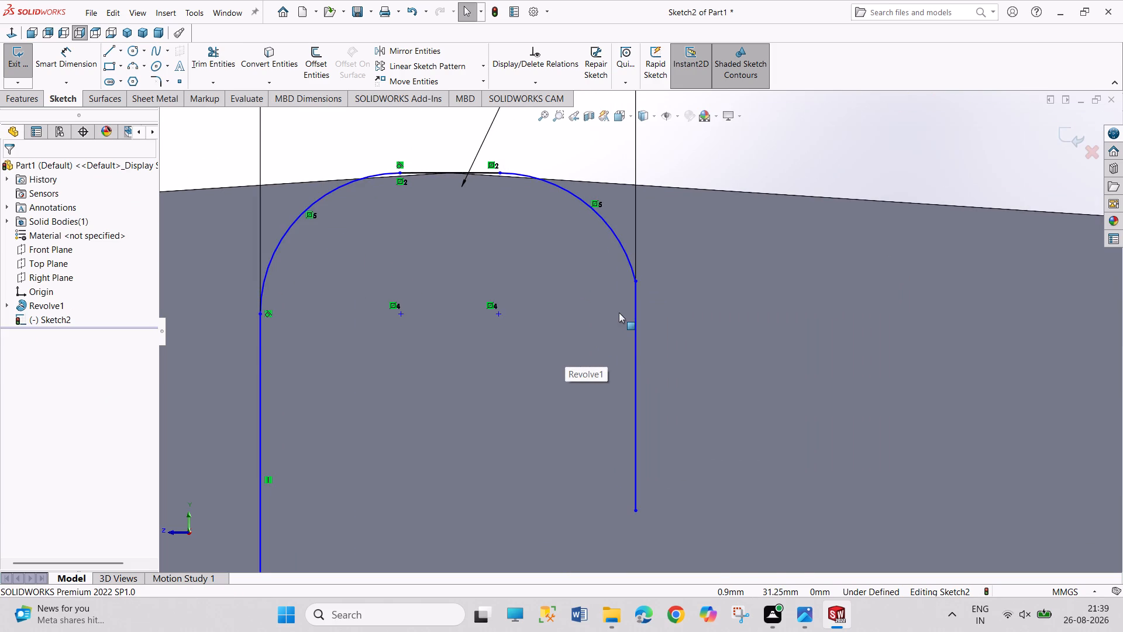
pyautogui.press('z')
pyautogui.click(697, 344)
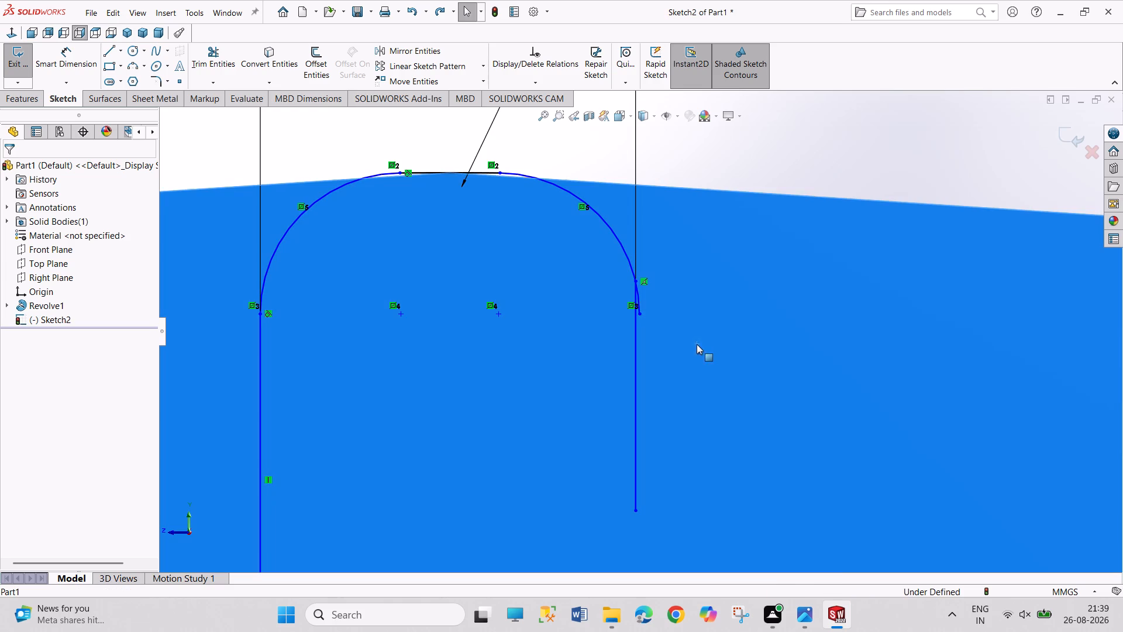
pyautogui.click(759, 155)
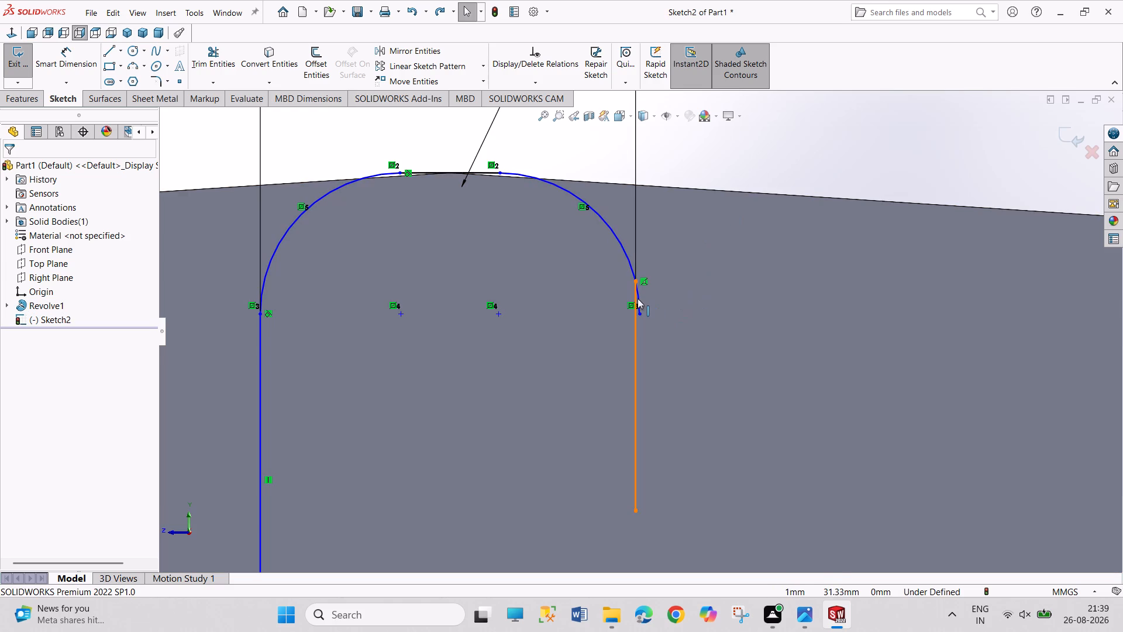
# Make the tooth's corner arc tangent to the shorter vertical line it meets.
pyautogui.click(640, 298)
pyautogui.keyDown('ctrl'); pyautogui.click(634, 326); pyautogui.keyUp('ctrl')
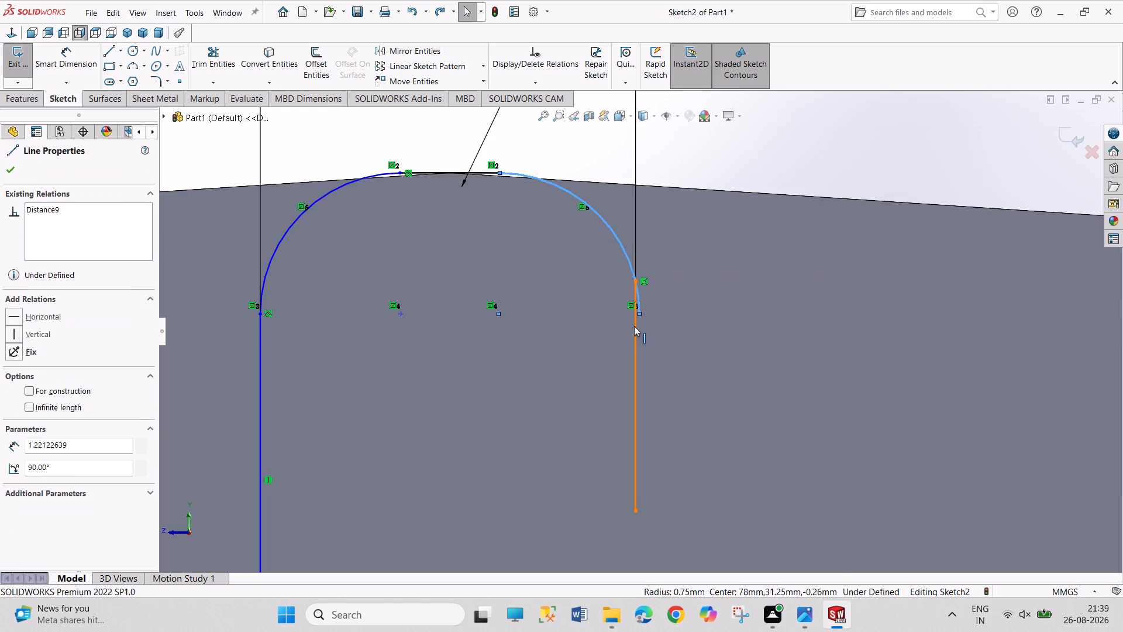
pyautogui.click(669, 270)
pyautogui.click(736, 183)
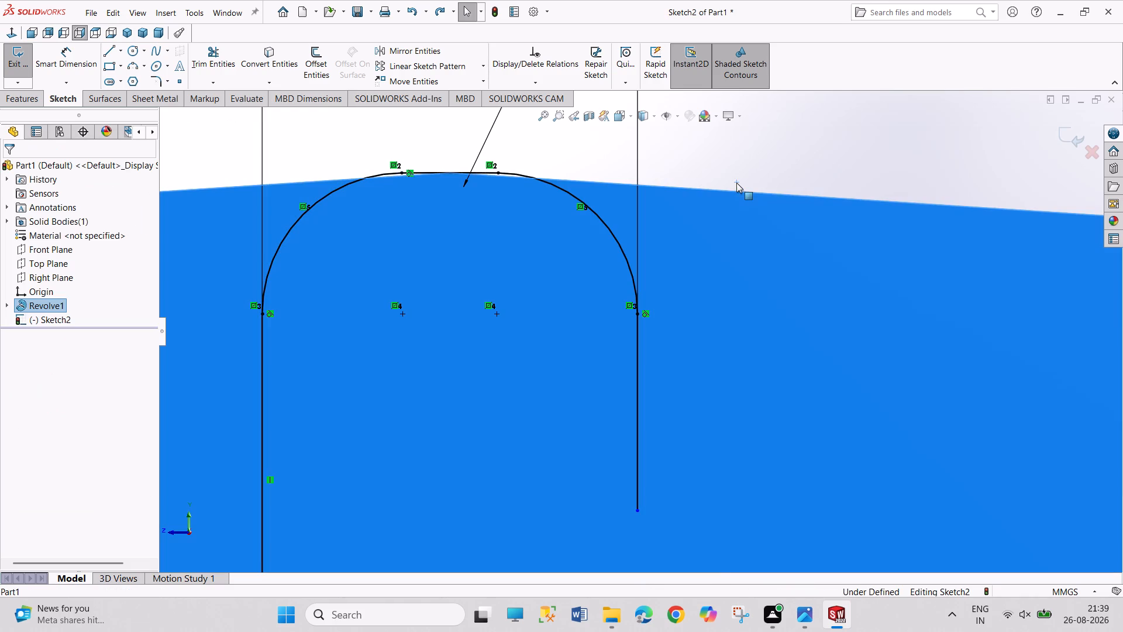
pyautogui.click(830, 162)
pyautogui.scroll(-2, 729, 380)
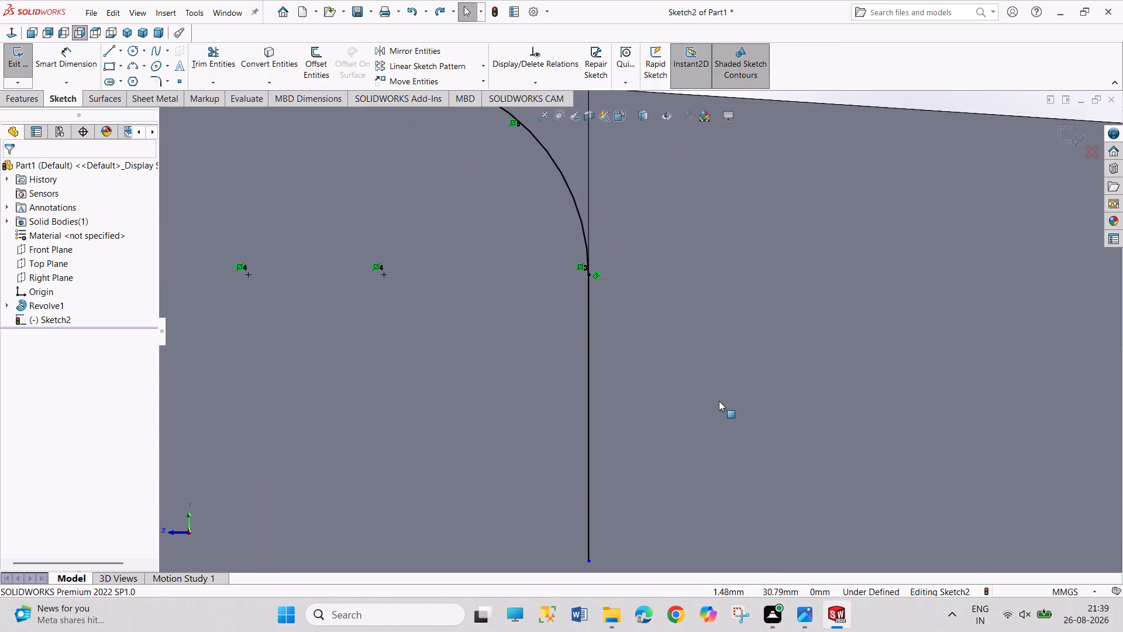
pyautogui.scroll(4, 689, 416)
pyautogui.scroll(2, 652, 489)
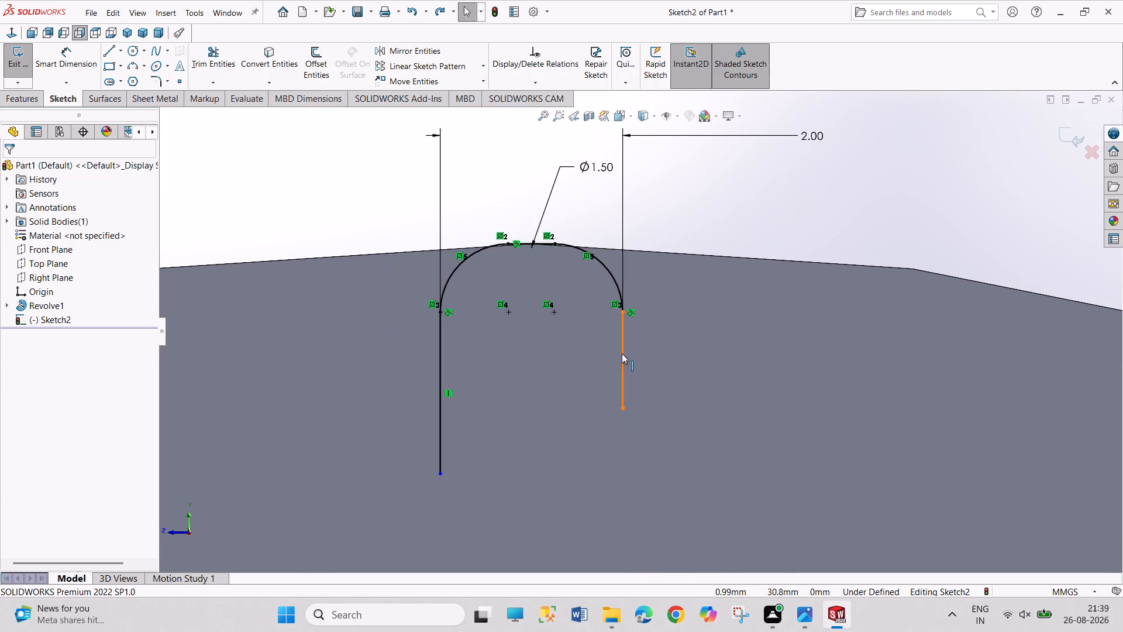
# Delete the tooth's shorter vertical line.
pyautogui.rightClick(622, 353)
pyautogui.click(664, 543)
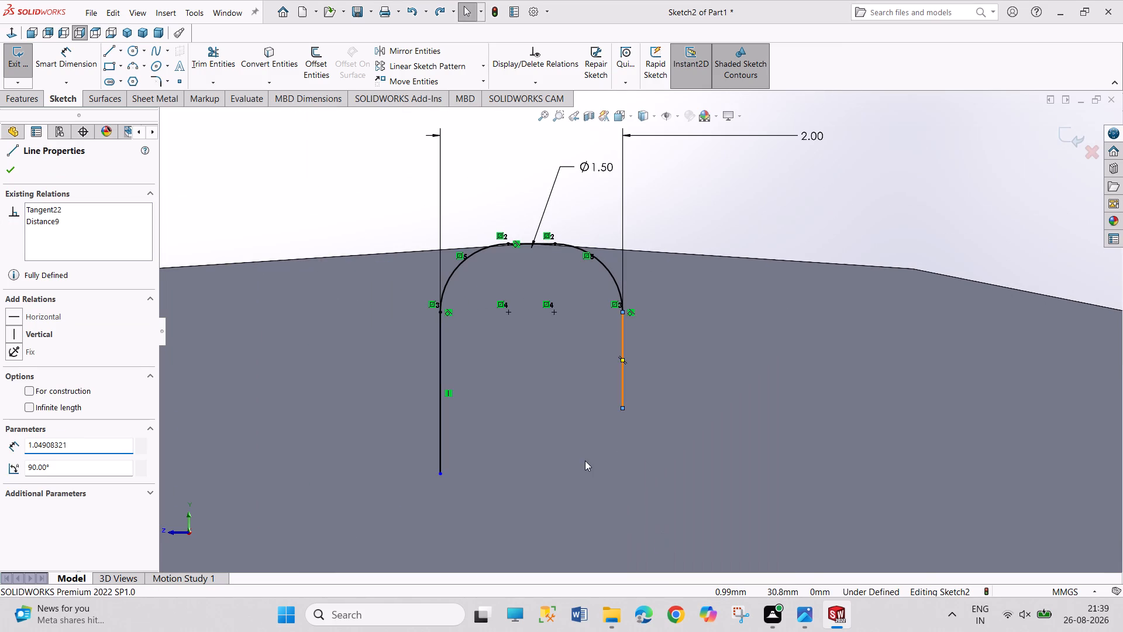
pyautogui.click(494, 306)
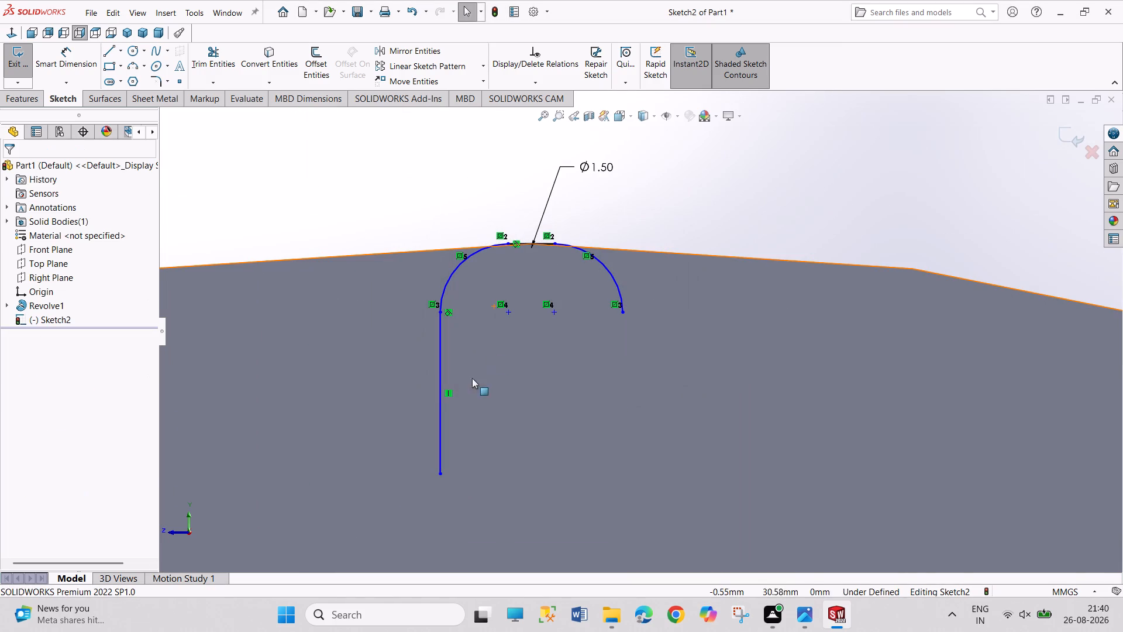
# Mirror the tooth's remaining vertical line about the Front Plane, keeping the original as a copy.
pyautogui.click(440, 383)
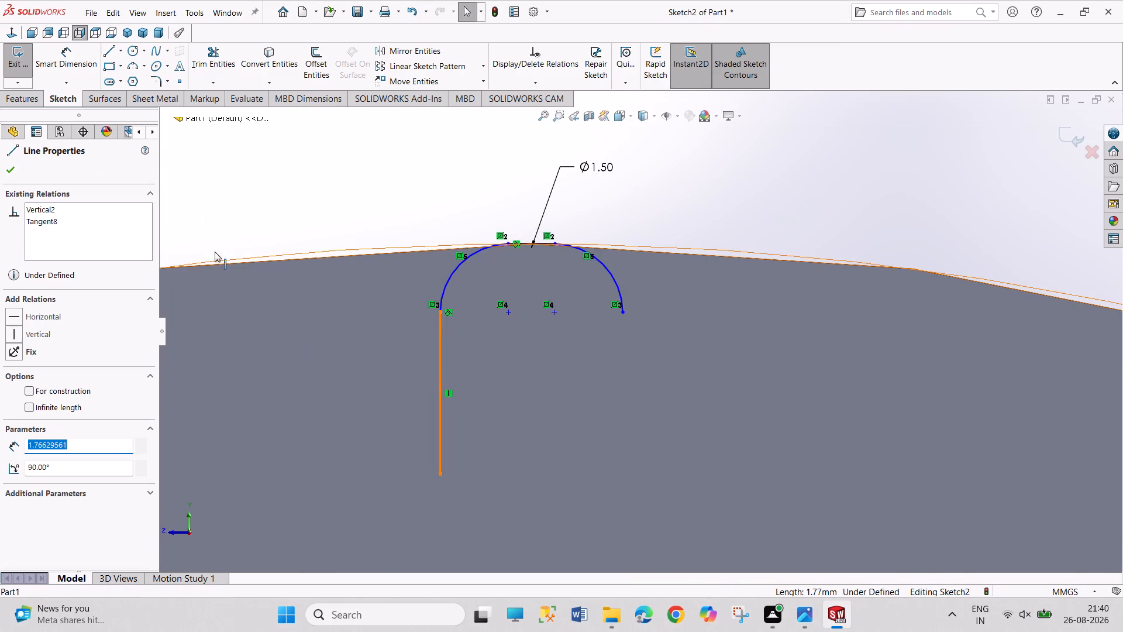
pyautogui.click(388, 48)
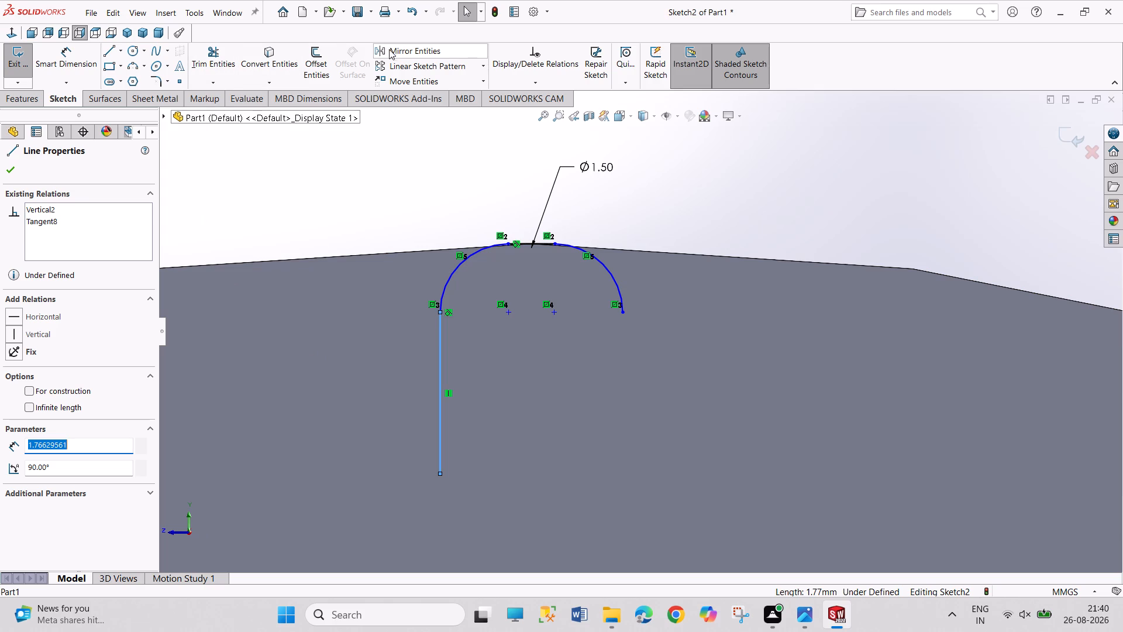
pyautogui.click(71, 339)
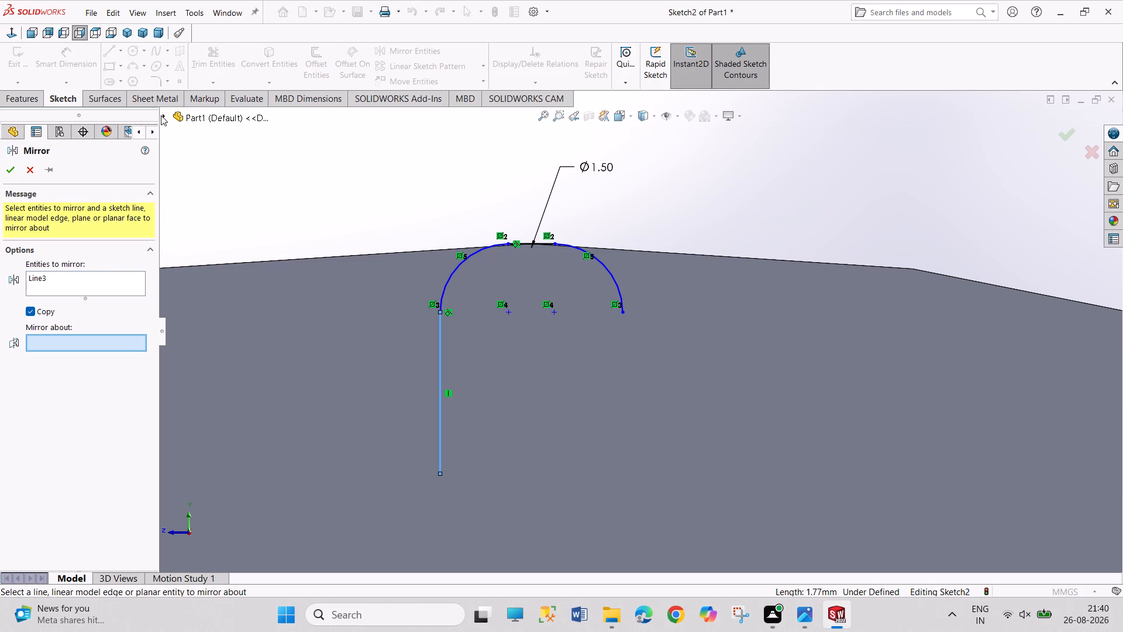
pyautogui.click(163, 113)
pyautogui.click(206, 200)
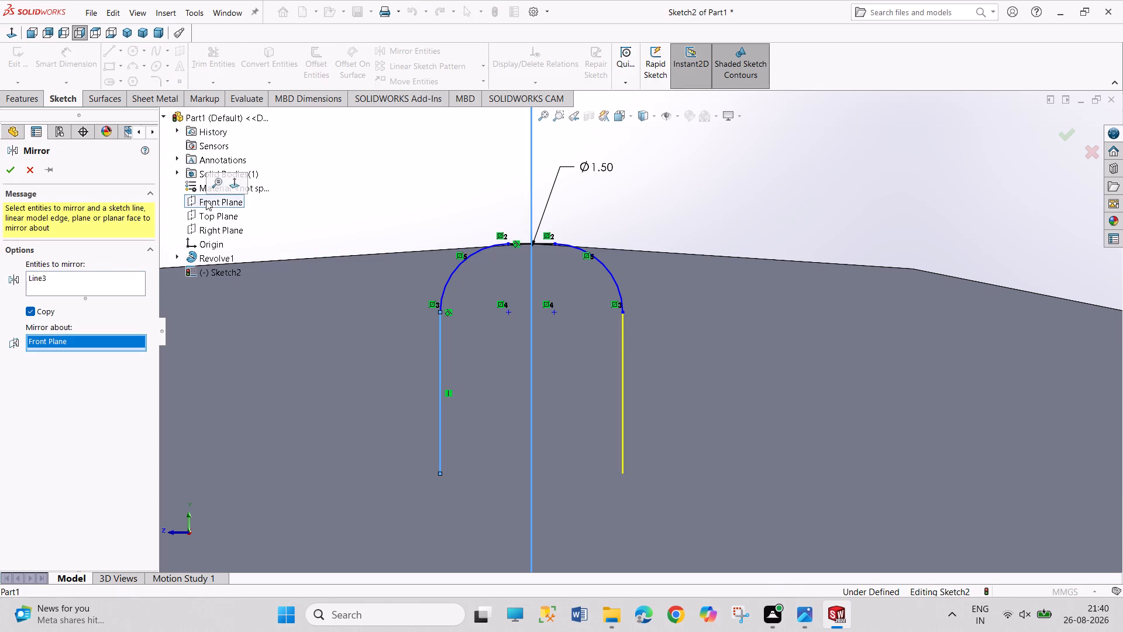
pyautogui.click(9, 168)
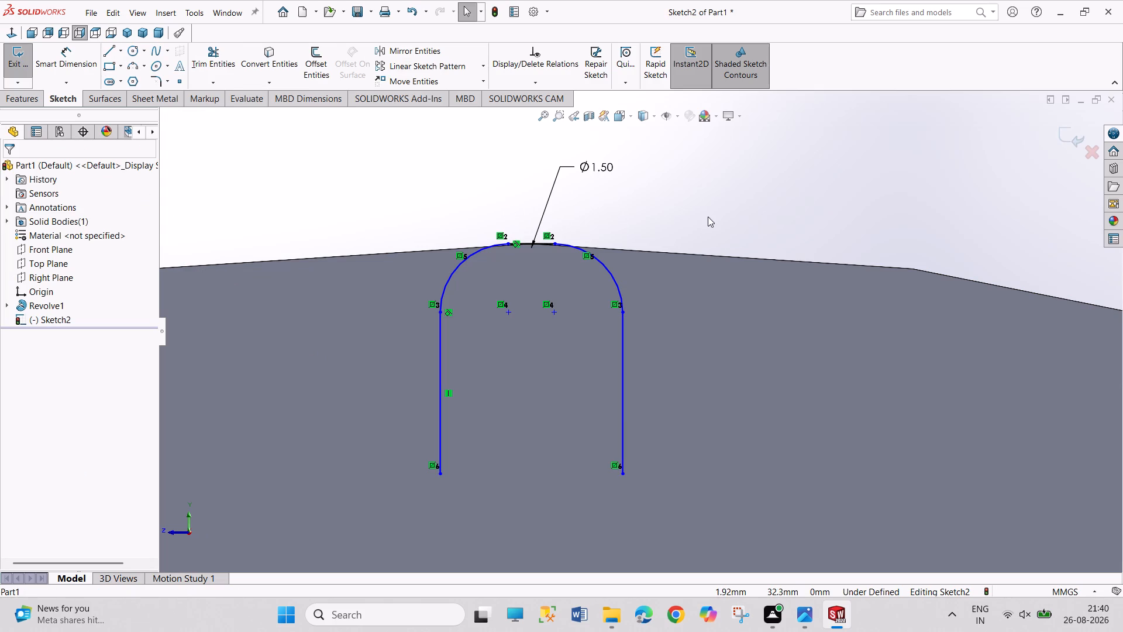
pyautogui.click(708, 217)
pyautogui.scroll(-12, 645, 311)
pyautogui.scroll(-1, 605, 283)
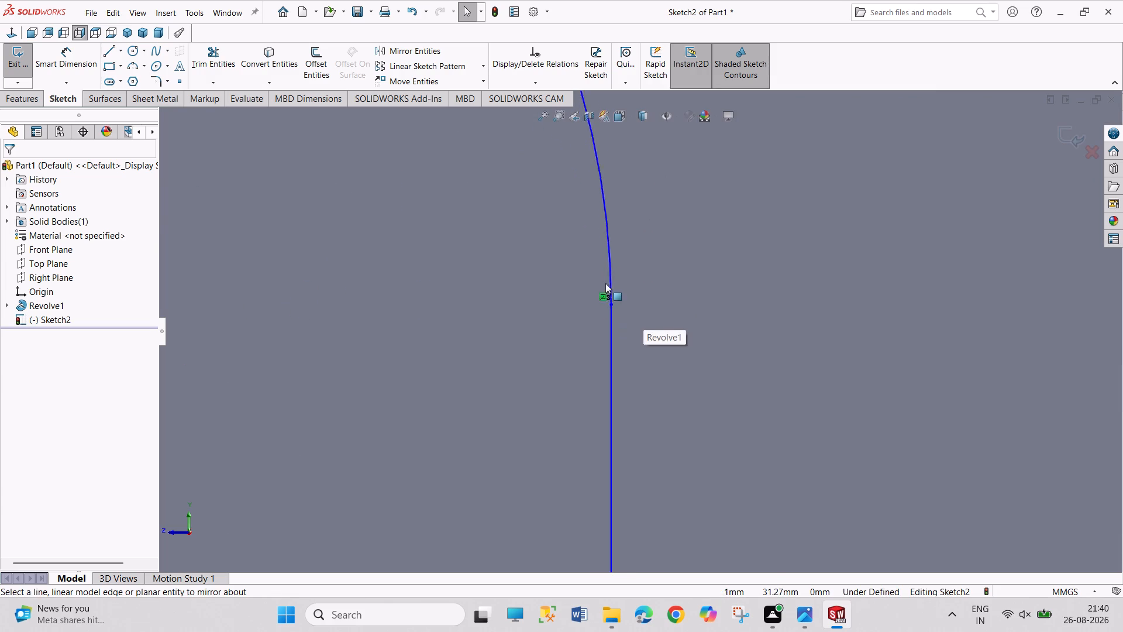
# Make the tooth's corner arc tangent to the mirrored vertical line it meets.
pyautogui.scroll(-8, 605, 283)
pyautogui.click(634, 403)
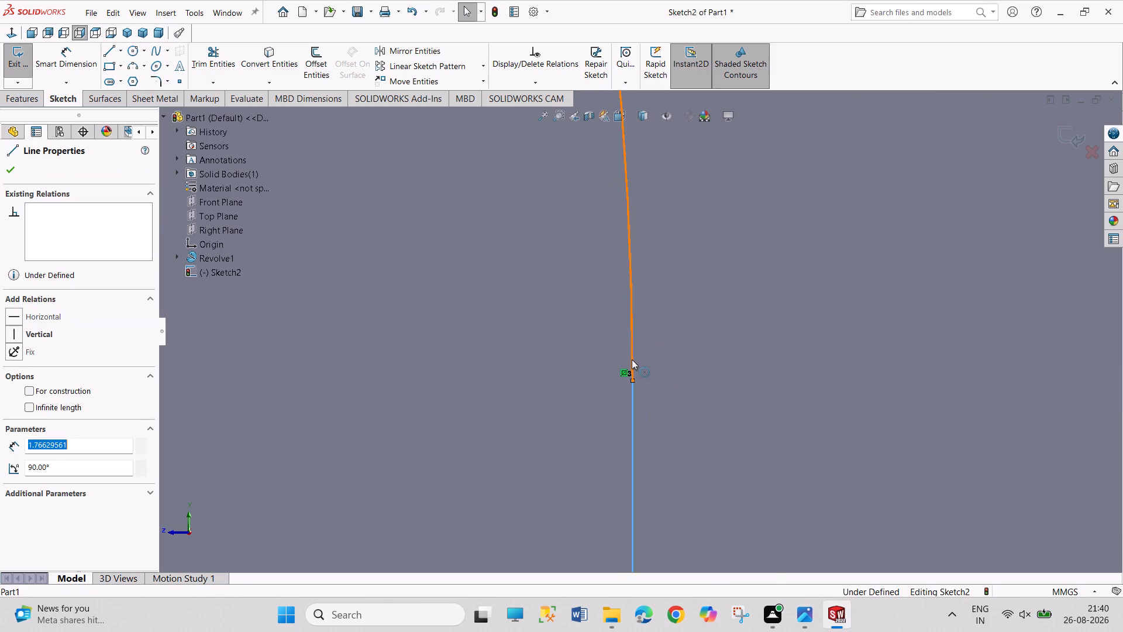
pyautogui.keyDown('ctrl'); pyautogui.click(632, 359); pyautogui.keyUp('ctrl')
pyautogui.click(669, 304)
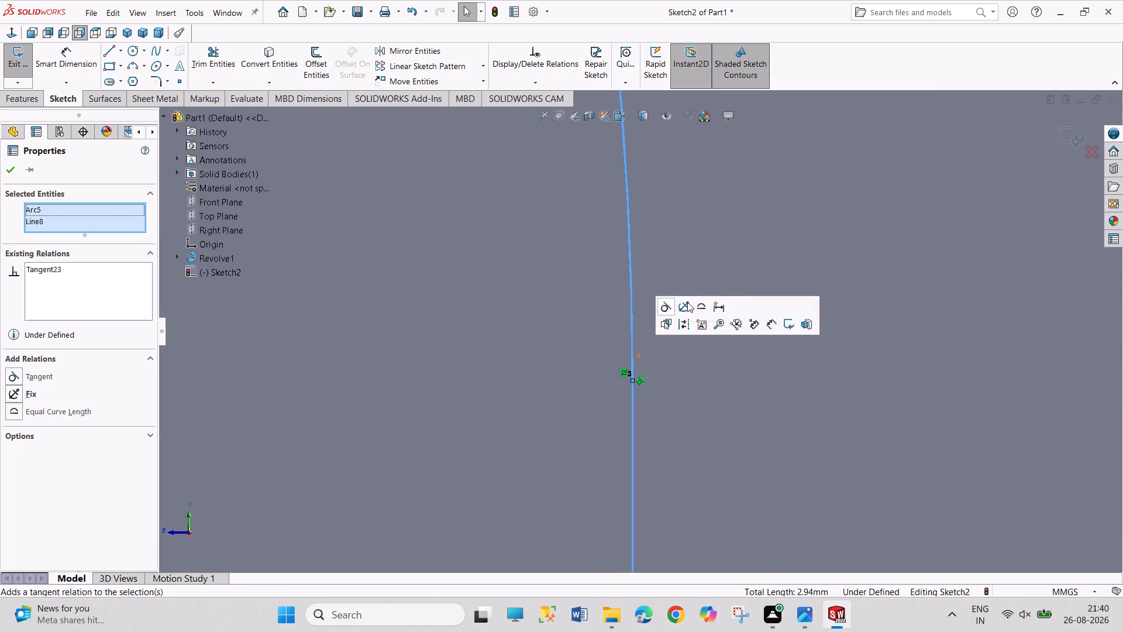
pyautogui.click(785, 262)
pyautogui.scroll(17, 786, 261)
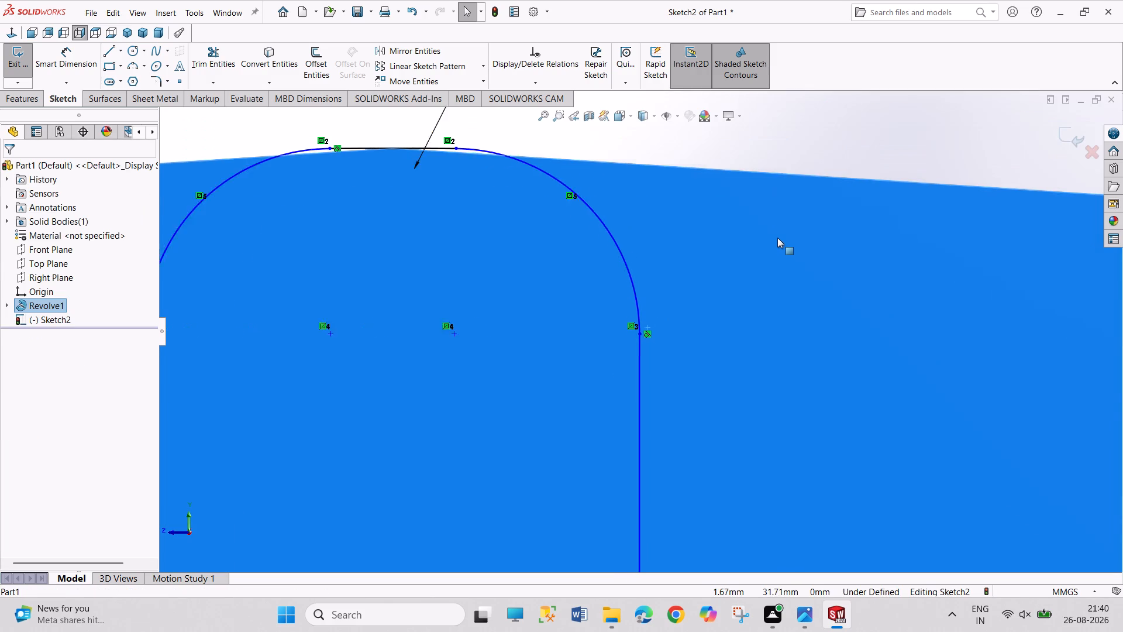
pyautogui.click(780, 163)
pyautogui.scroll(4, 446, 342)
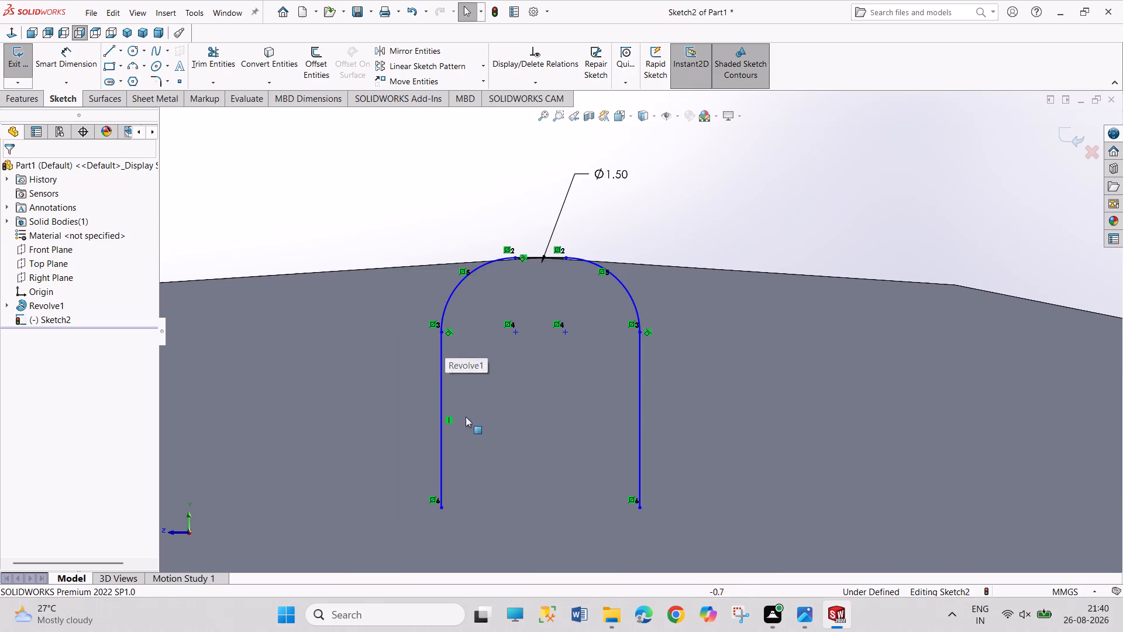
pyautogui.scroll(-1, 460, 436)
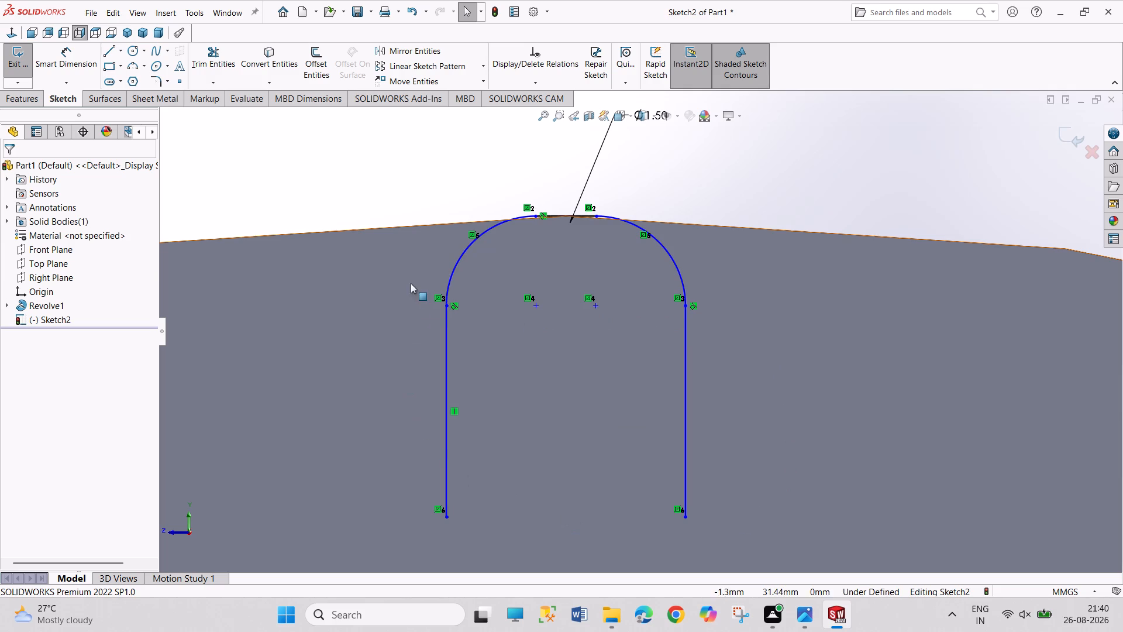
# Start an equally spaced 360° circular sketch pattern about the origin using the tooth's three arcs and two vertical lines.
pyautogui.click(483, 67)
pyautogui.click(467, 98)
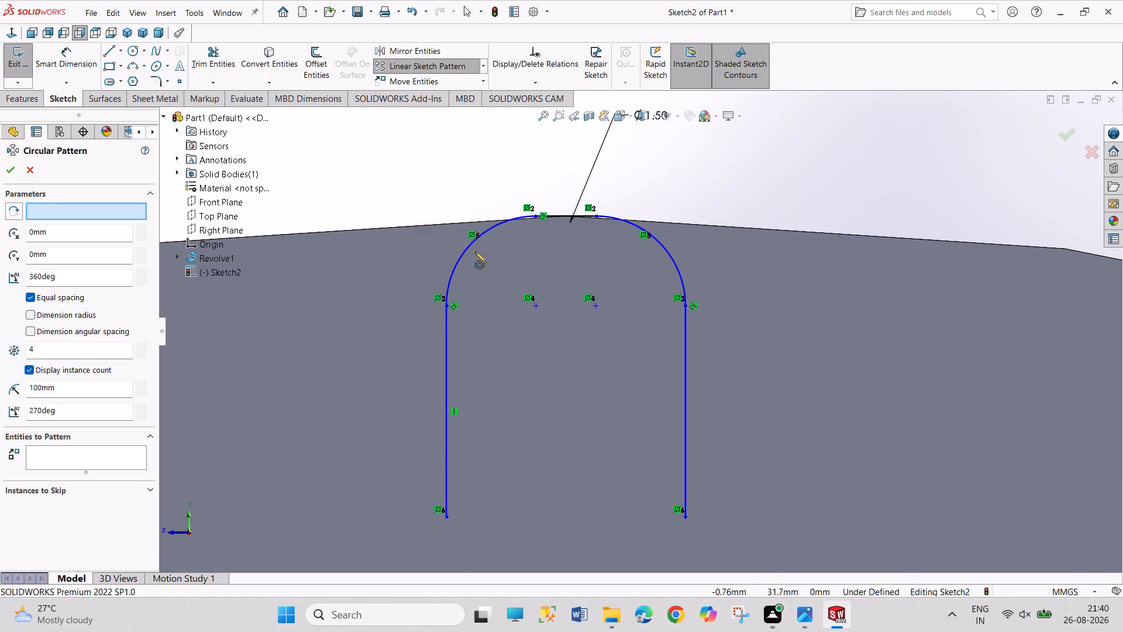
pyautogui.click(471, 246)
pyautogui.click(446, 345)
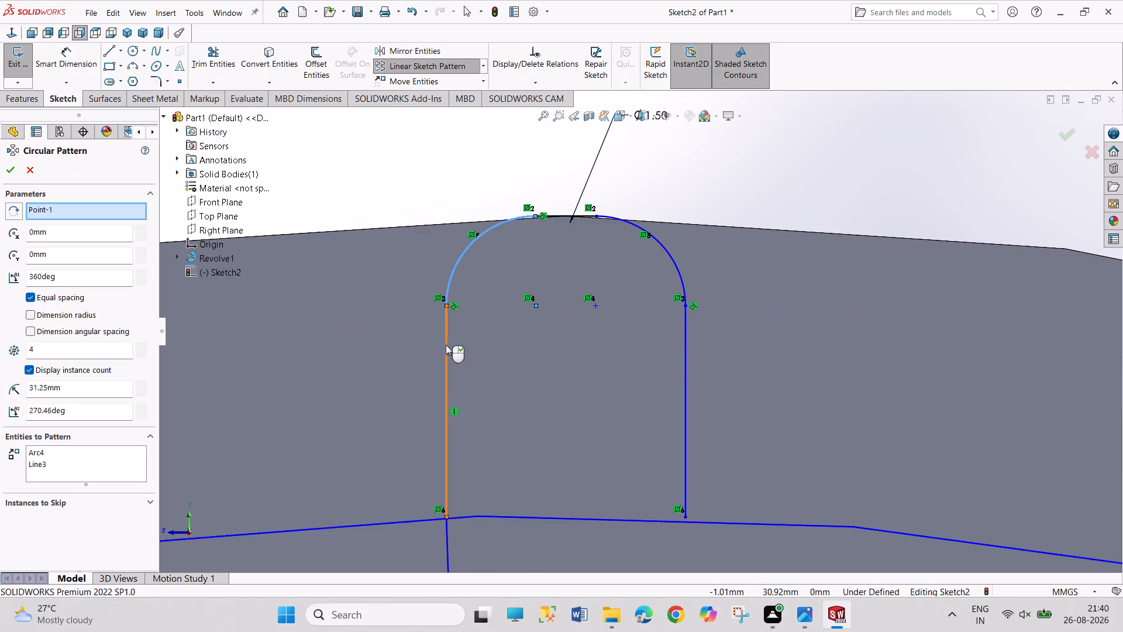
pyautogui.click(687, 365)
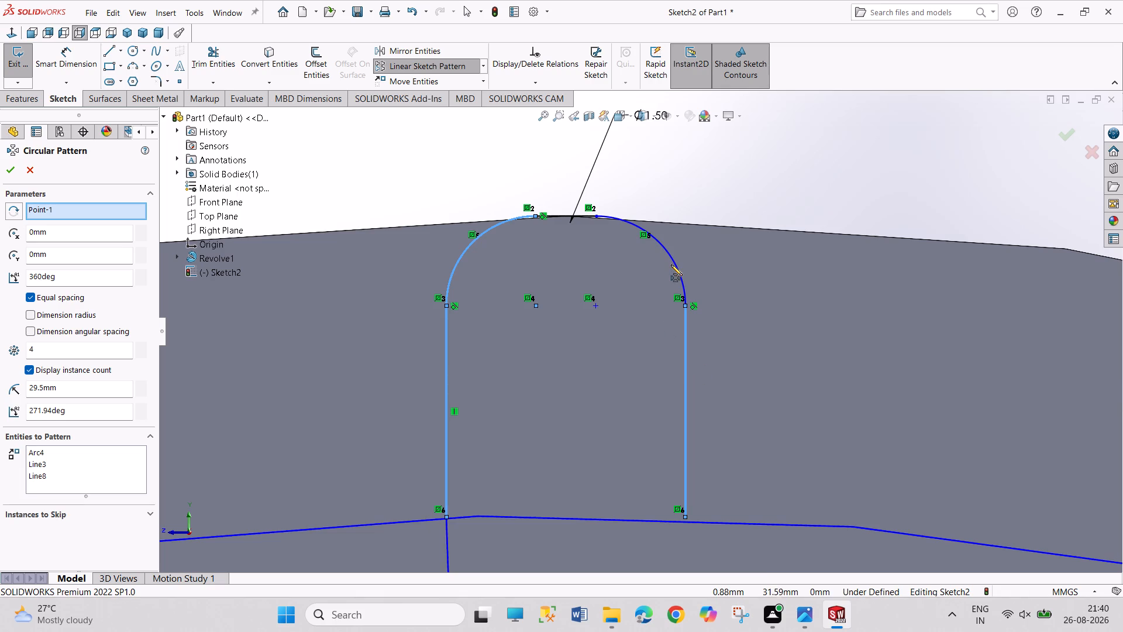
pyautogui.click(673, 263)
pyautogui.click(582, 214)
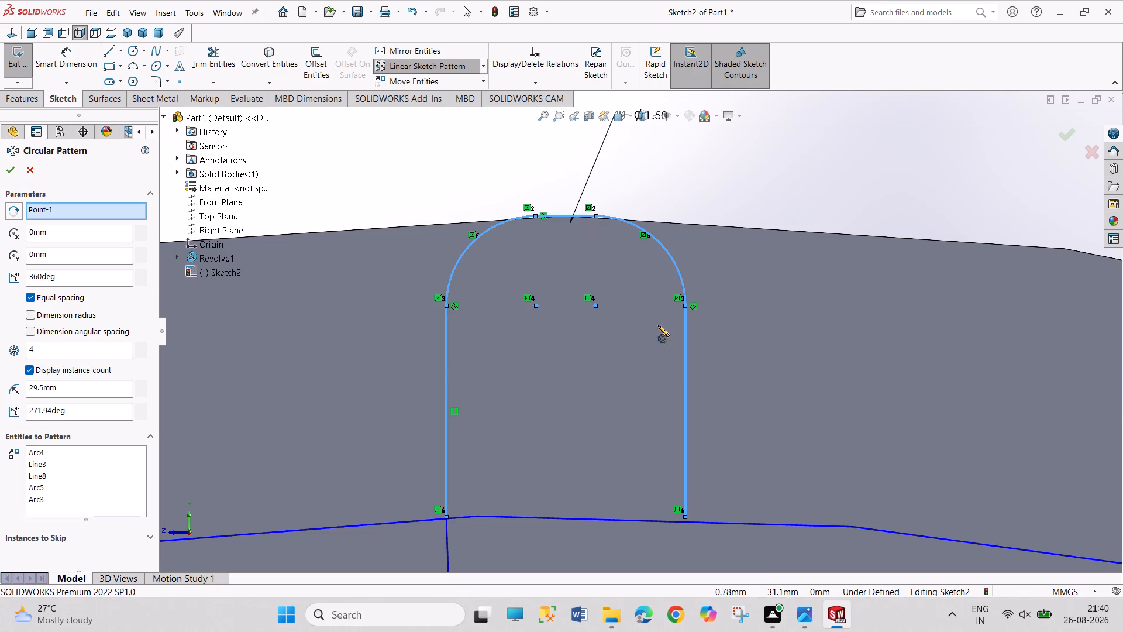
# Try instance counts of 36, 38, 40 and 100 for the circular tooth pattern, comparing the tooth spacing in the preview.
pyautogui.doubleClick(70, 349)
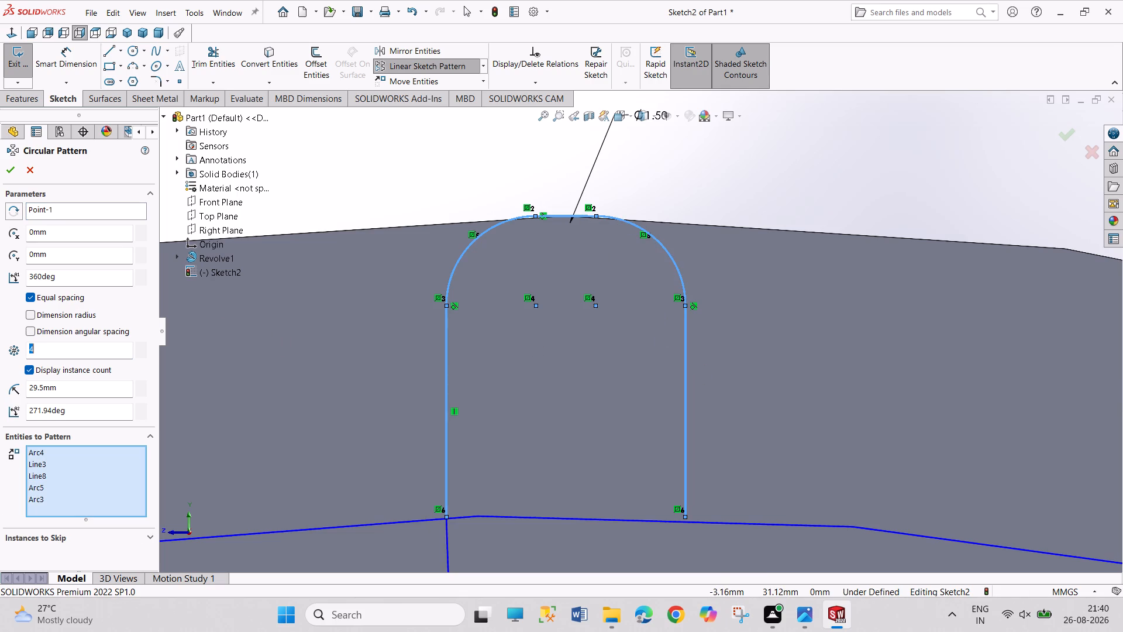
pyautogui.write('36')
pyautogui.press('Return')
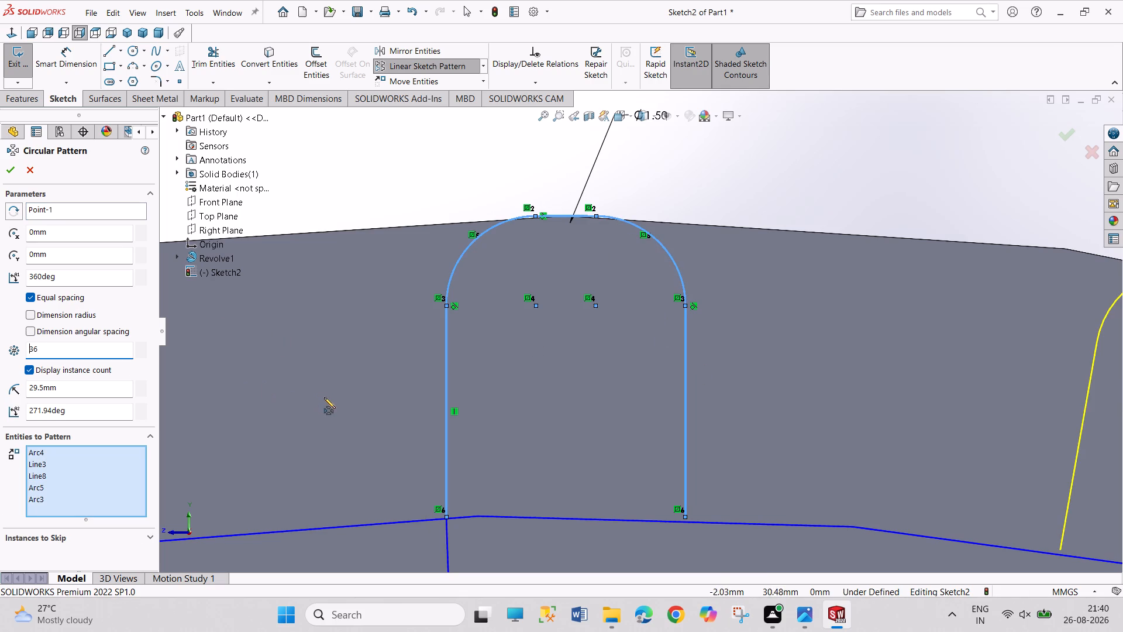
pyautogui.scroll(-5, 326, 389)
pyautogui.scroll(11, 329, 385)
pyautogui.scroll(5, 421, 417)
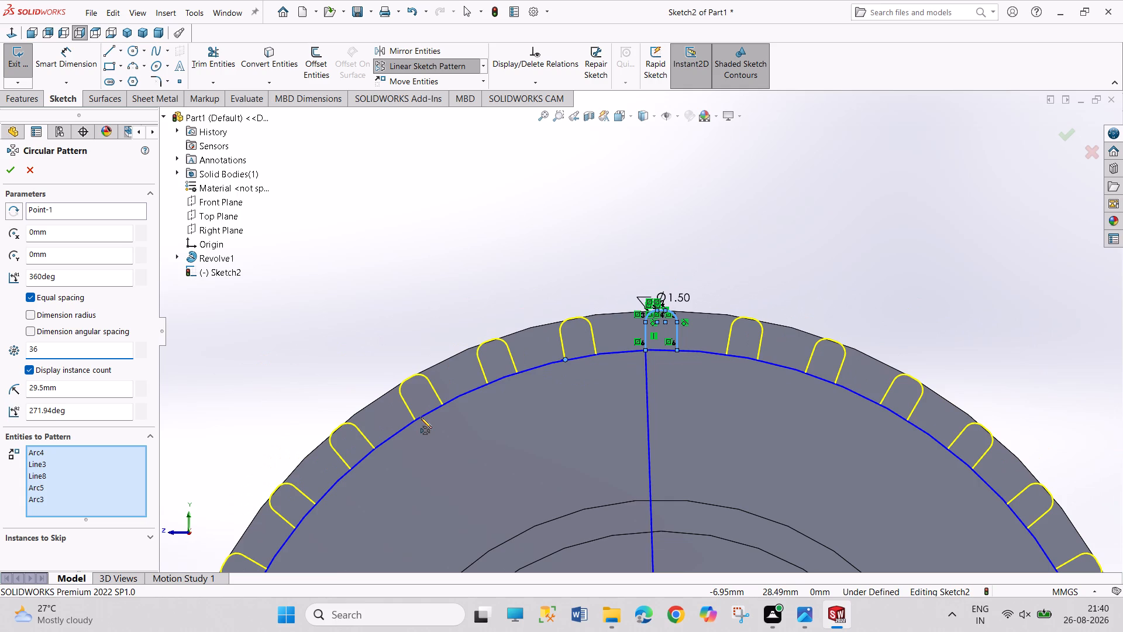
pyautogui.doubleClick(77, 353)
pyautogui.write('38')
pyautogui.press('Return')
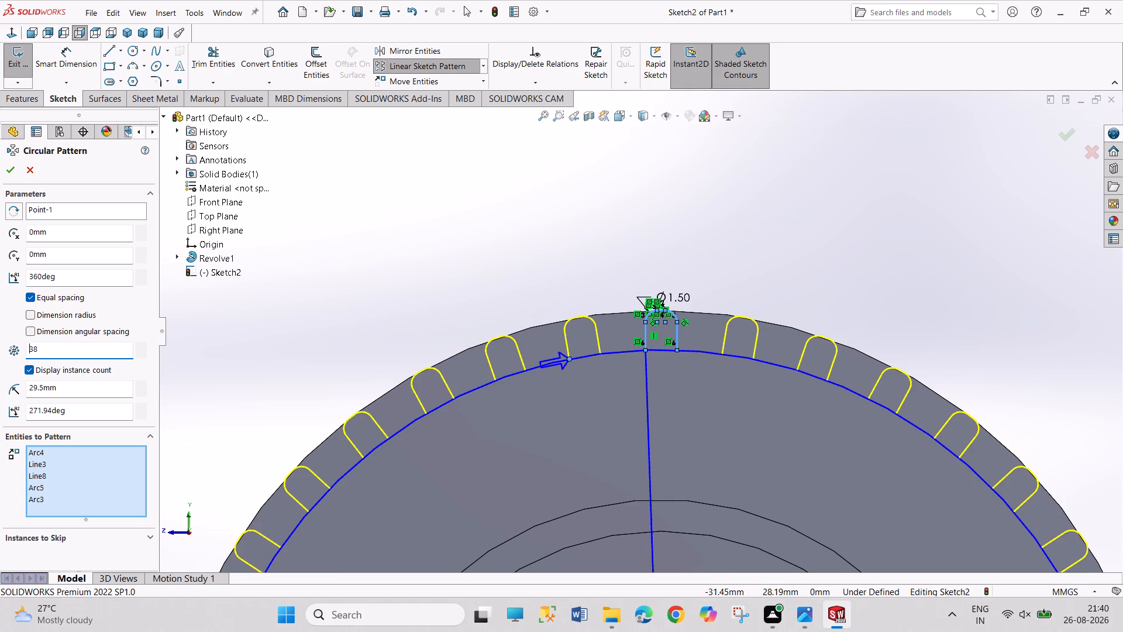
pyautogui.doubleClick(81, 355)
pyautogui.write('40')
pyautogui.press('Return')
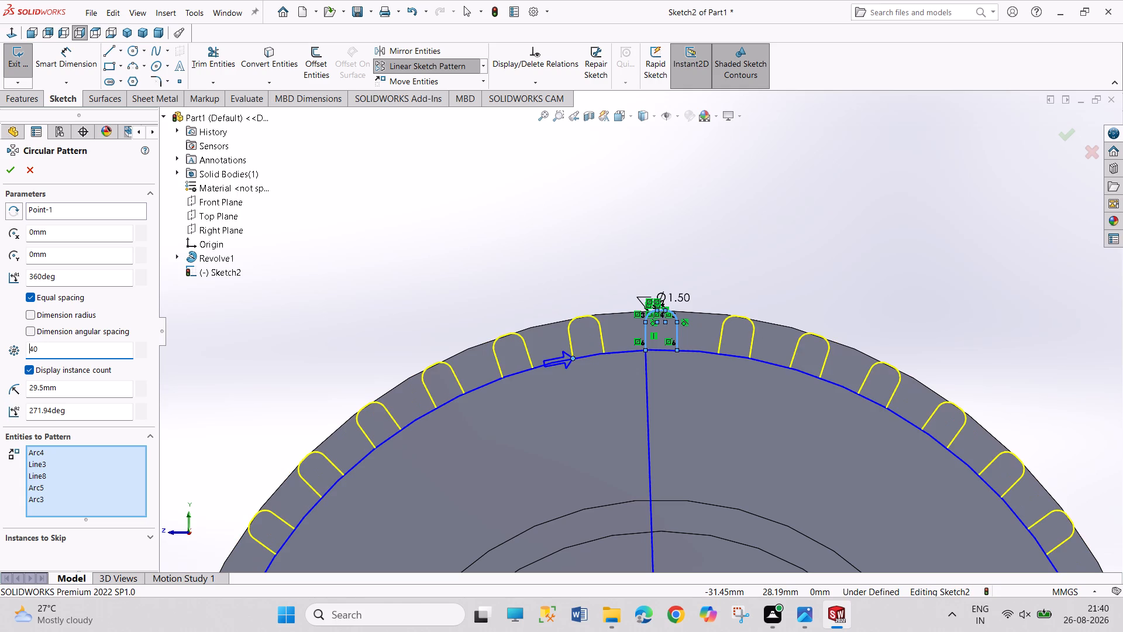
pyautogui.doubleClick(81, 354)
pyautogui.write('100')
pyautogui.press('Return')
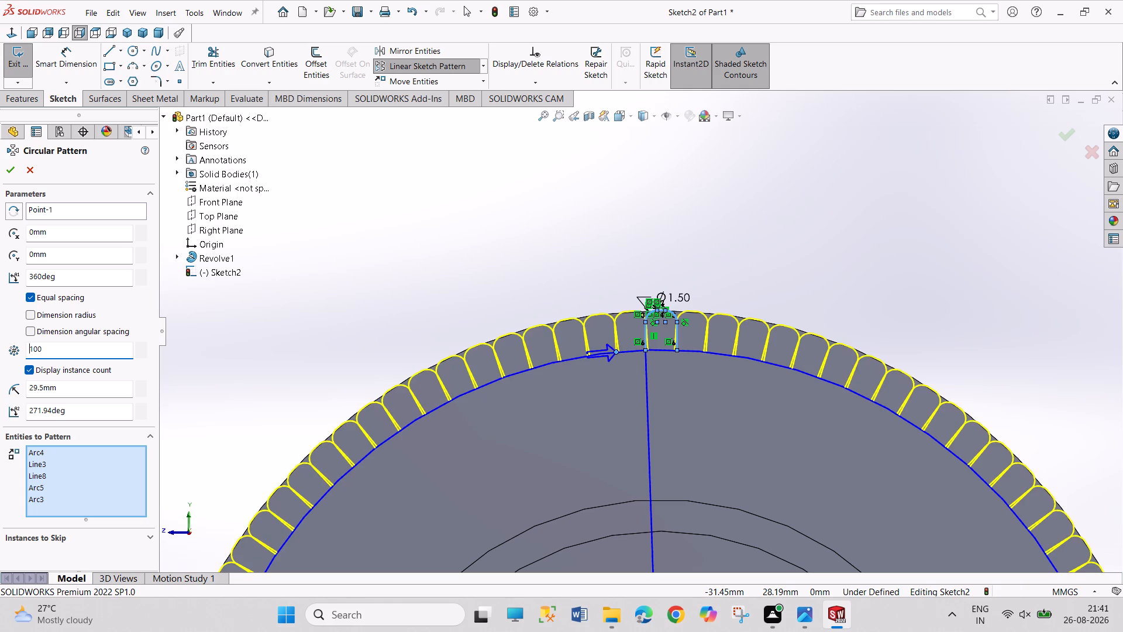
# Check the gear table of the reference drawing in Photos, and return to SOLIDWORKS.
pyautogui.doubleClick(87, 355)
pyautogui.click(799, 609)
pyautogui.moveTo(680, 387); pyautogui.dragTo(677, 310)
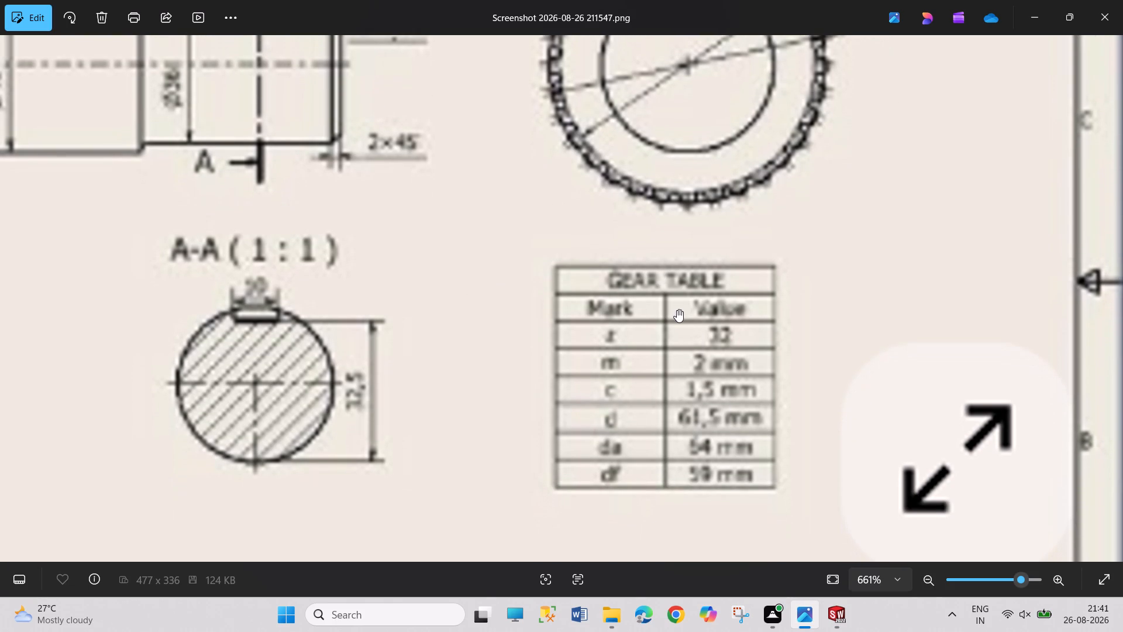
pyautogui.click(828, 606)
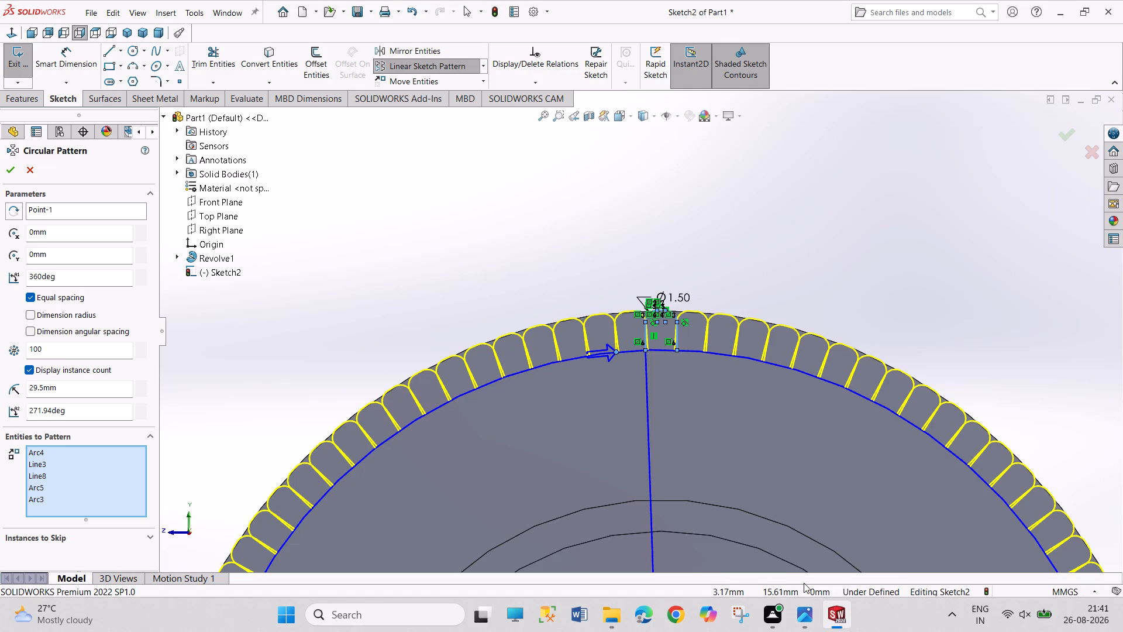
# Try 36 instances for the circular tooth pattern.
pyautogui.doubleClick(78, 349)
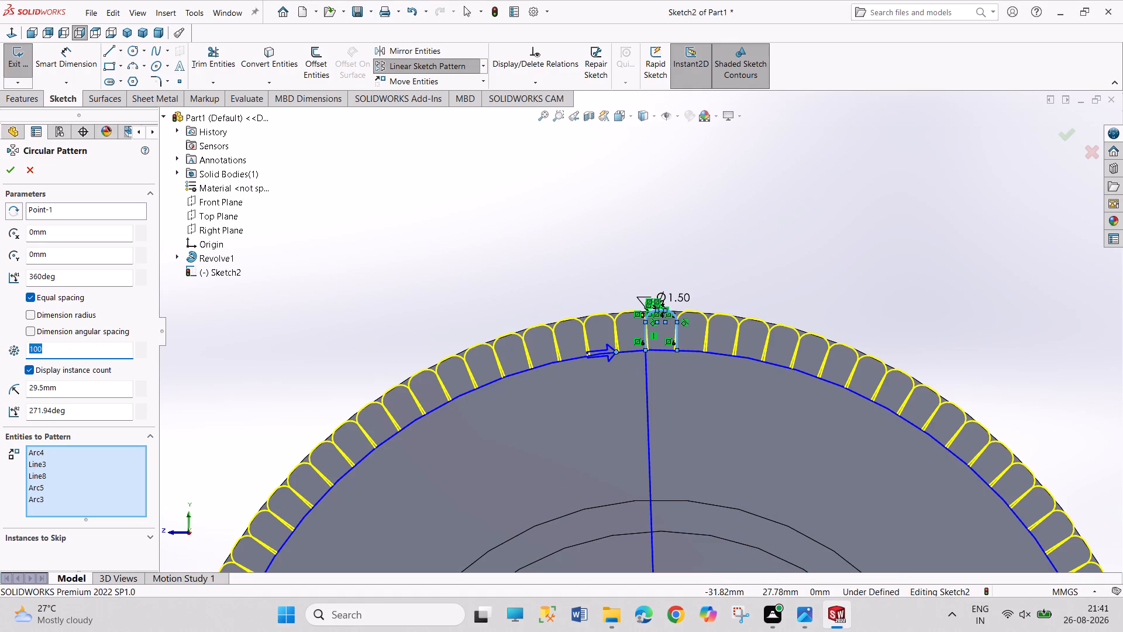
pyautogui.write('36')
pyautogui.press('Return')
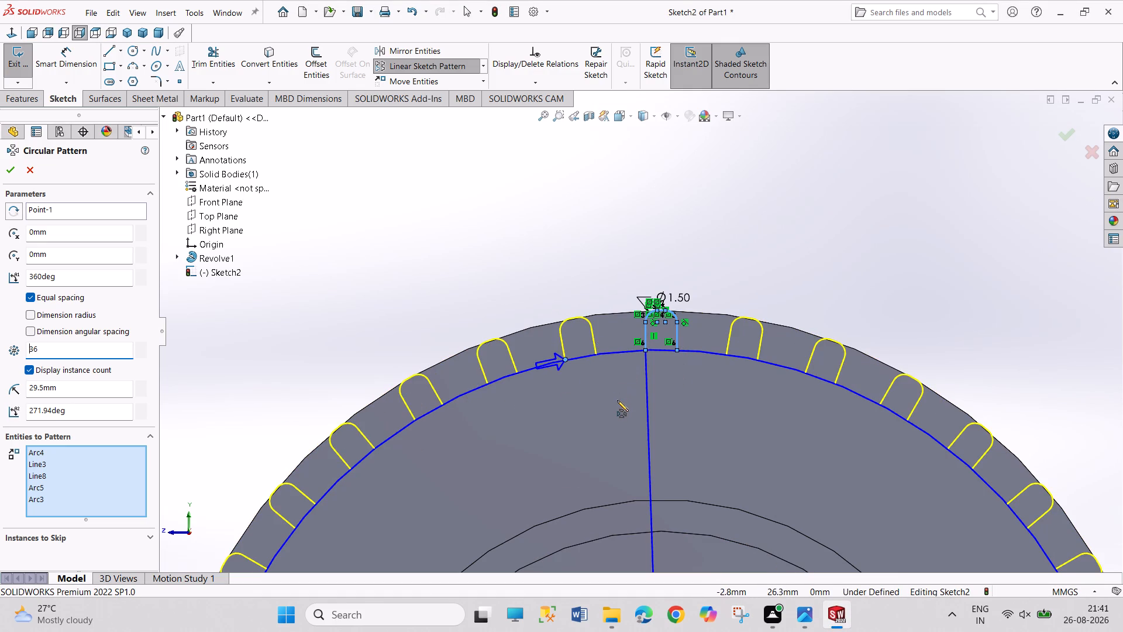
# Set the circular tooth pattern to 45 instances, create it, and turn off the display of sketch relations.
pyautogui.doubleClick(88, 348)
pyautogui.write('45')
pyautogui.press('Return')
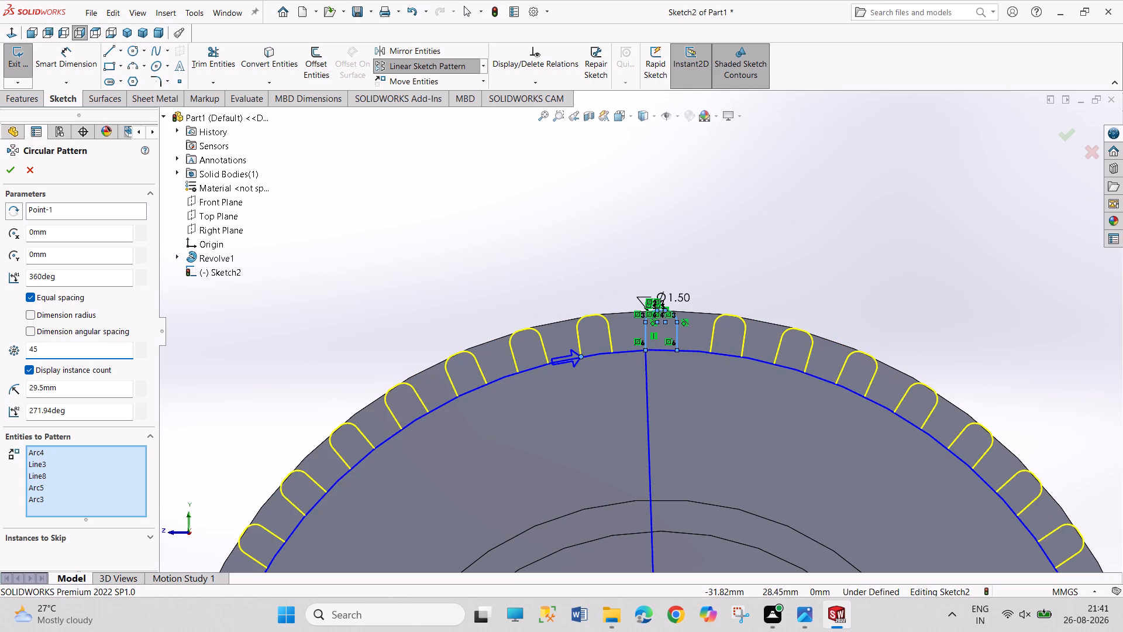
pyautogui.click(9, 170)
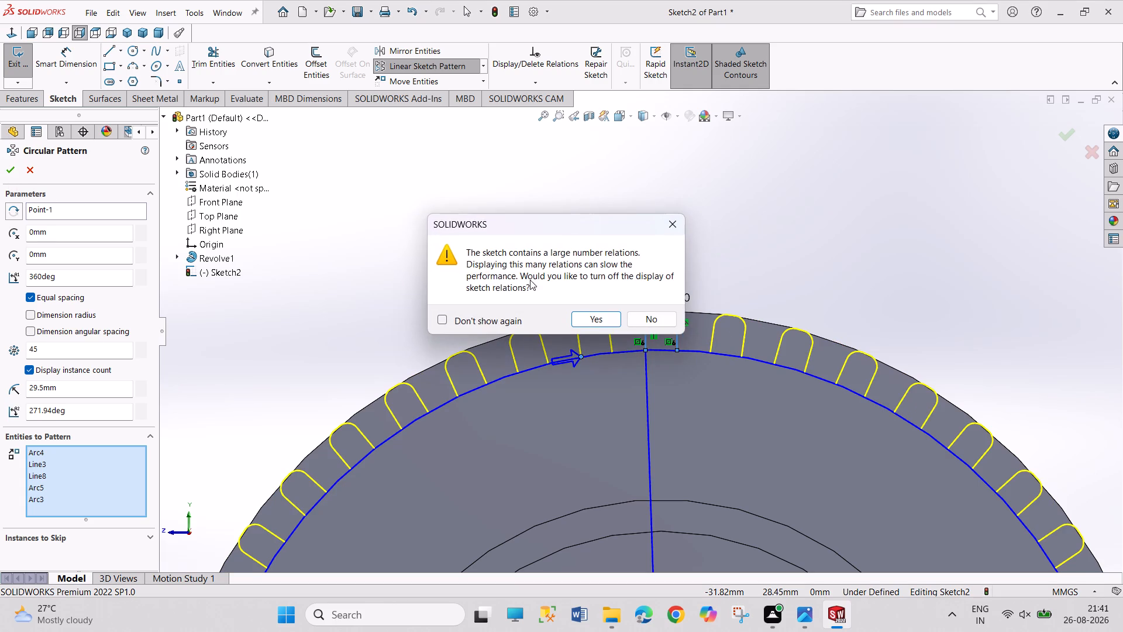
pyautogui.click(583, 316)
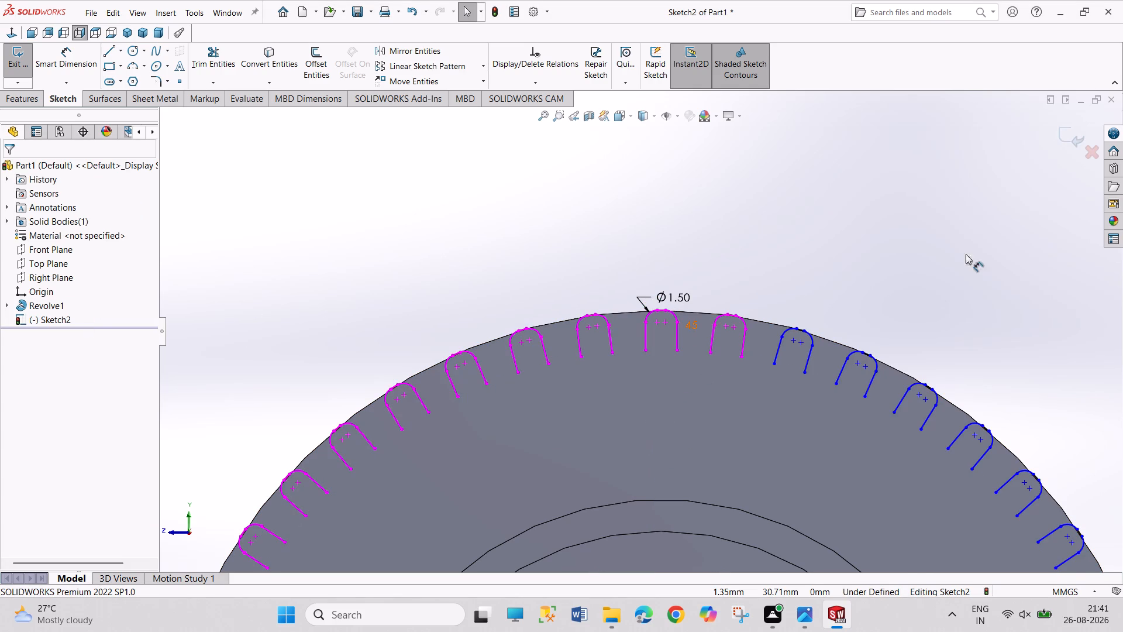
pyautogui.click(971, 239)
pyautogui.click(971, 239)
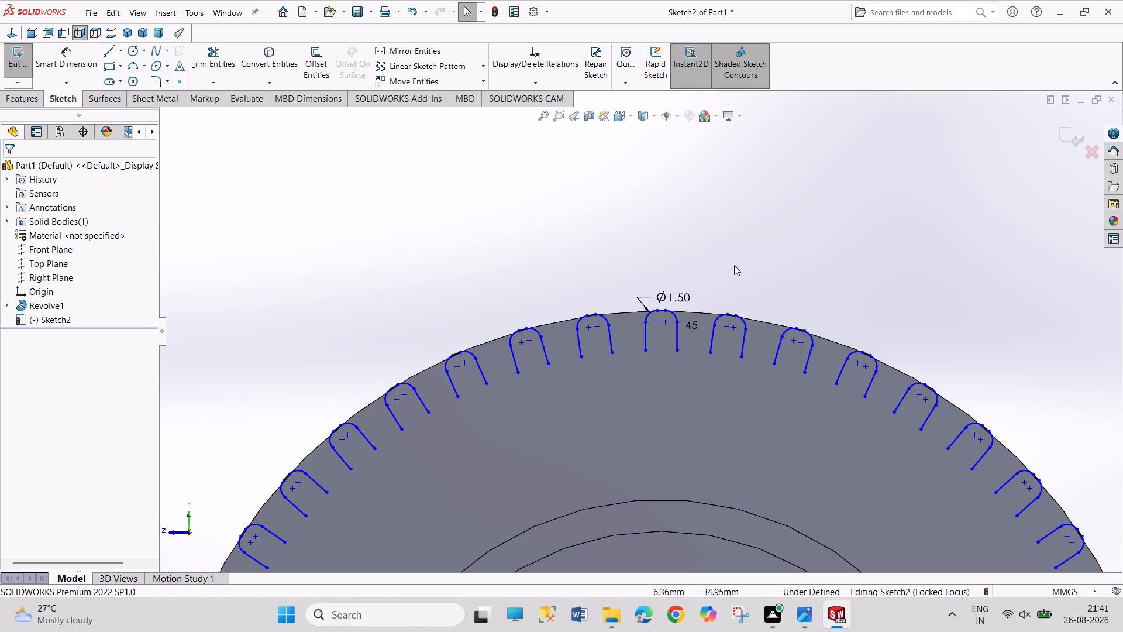
# Draw a 180° three-point root arc of about 1.06 mm radius joining the lower ends of the topmost tooth and its neighbour.
pyautogui.click(131, 67)
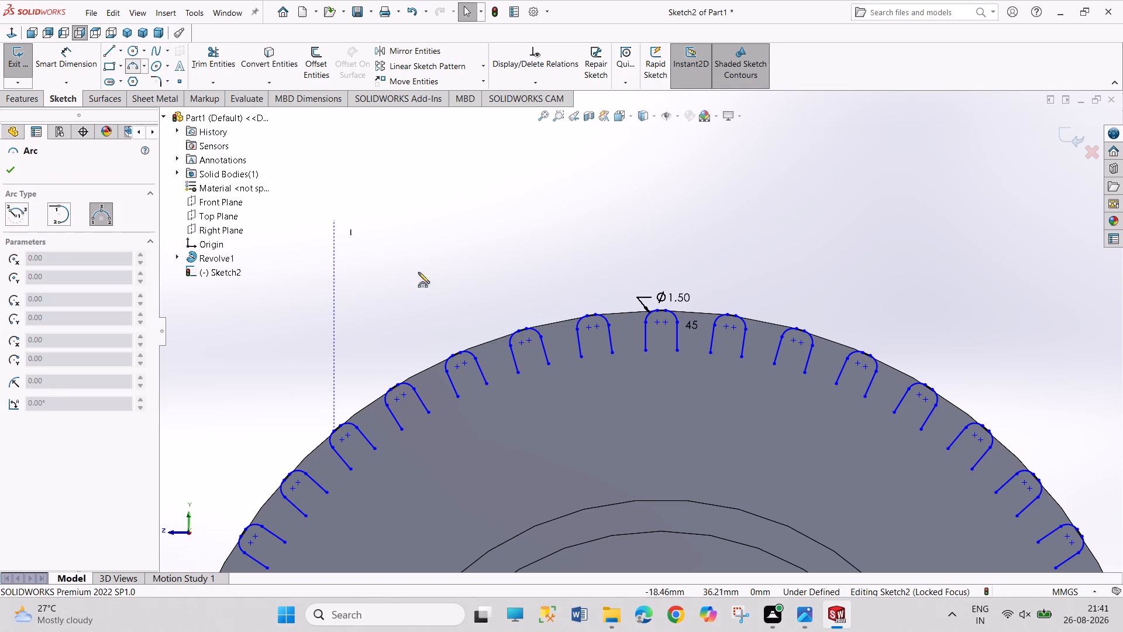
pyautogui.click(613, 353)
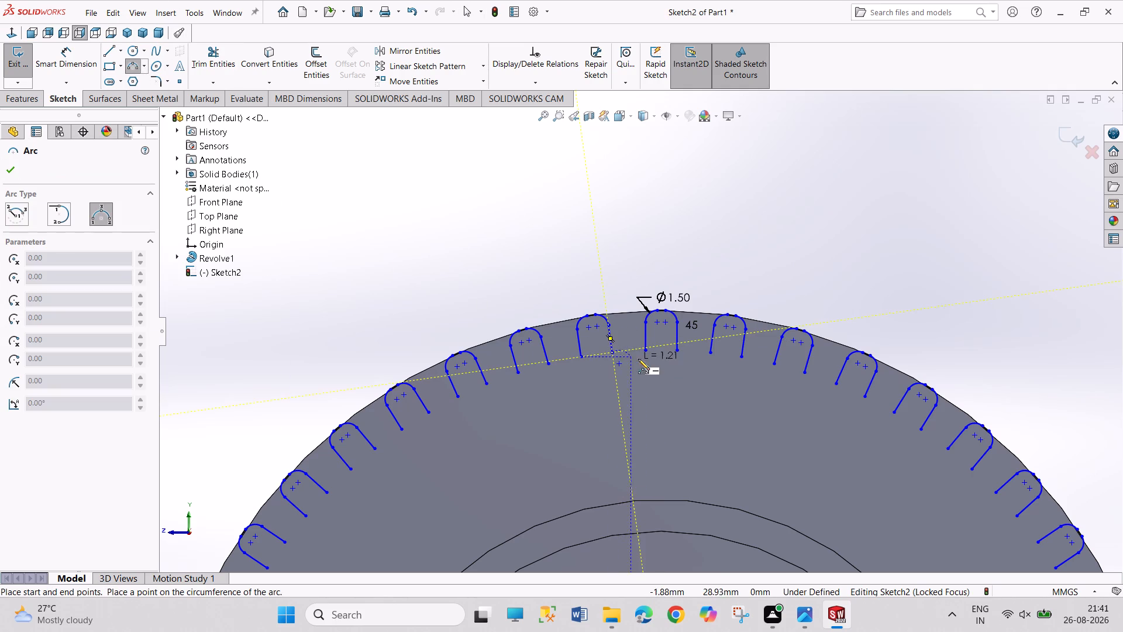
pyautogui.click(649, 351)
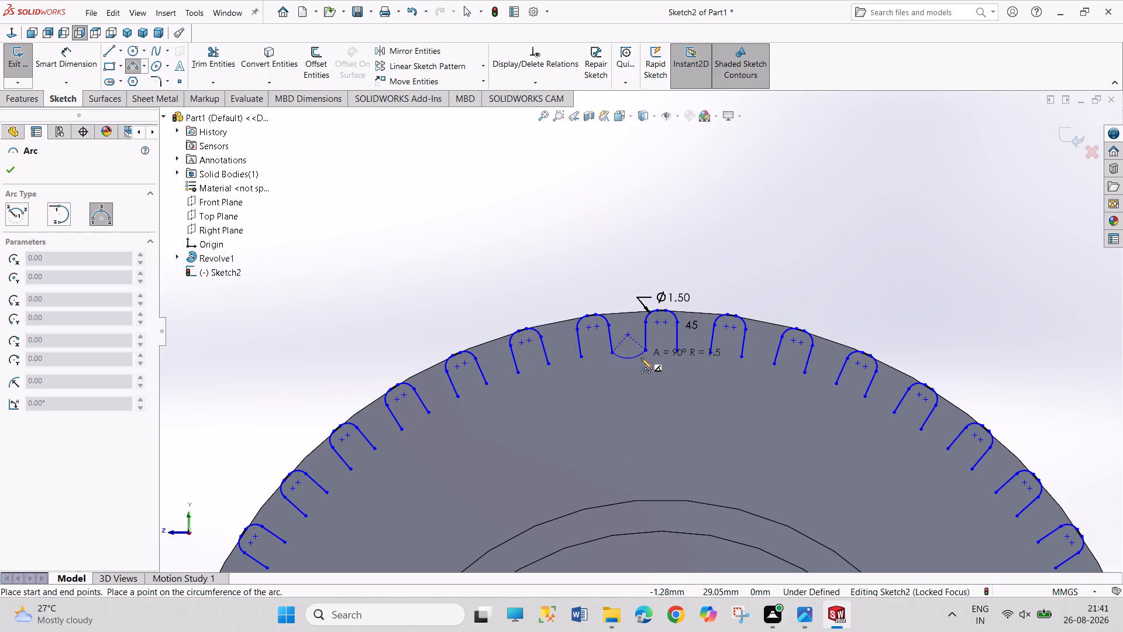
pyautogui.click(640, 362)
pyautogui.rightClick(744, 249)
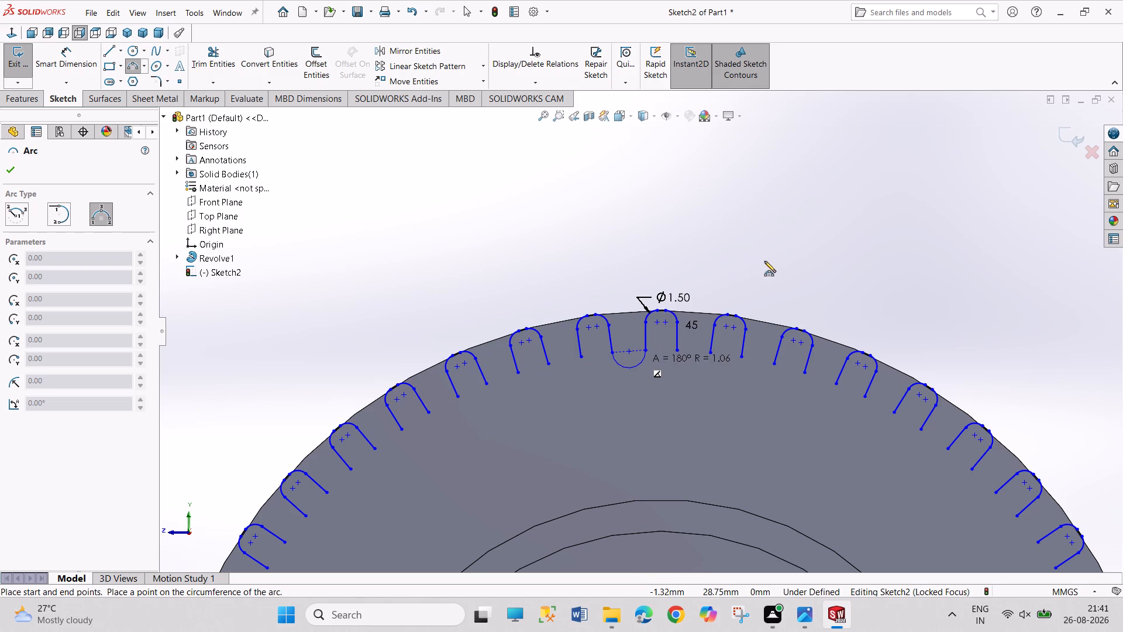
pyautogui.click(799, 261)
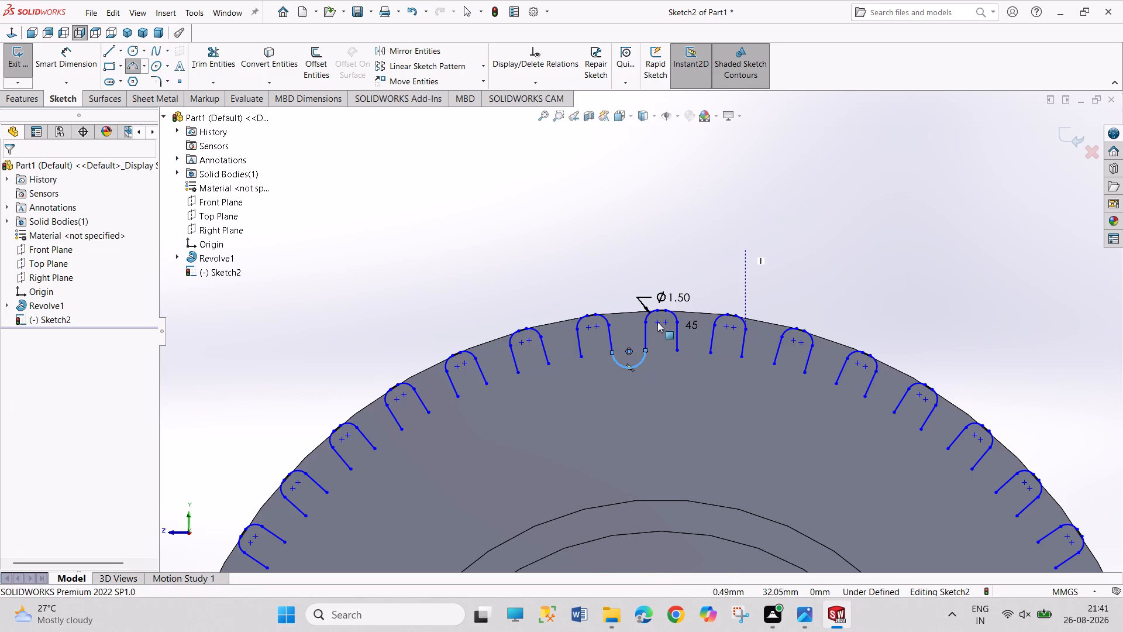
# Pattern the root arc circularly about the shaft centre with 45 equally spaced instances over 360°.
pyautogui.click(638, 365)
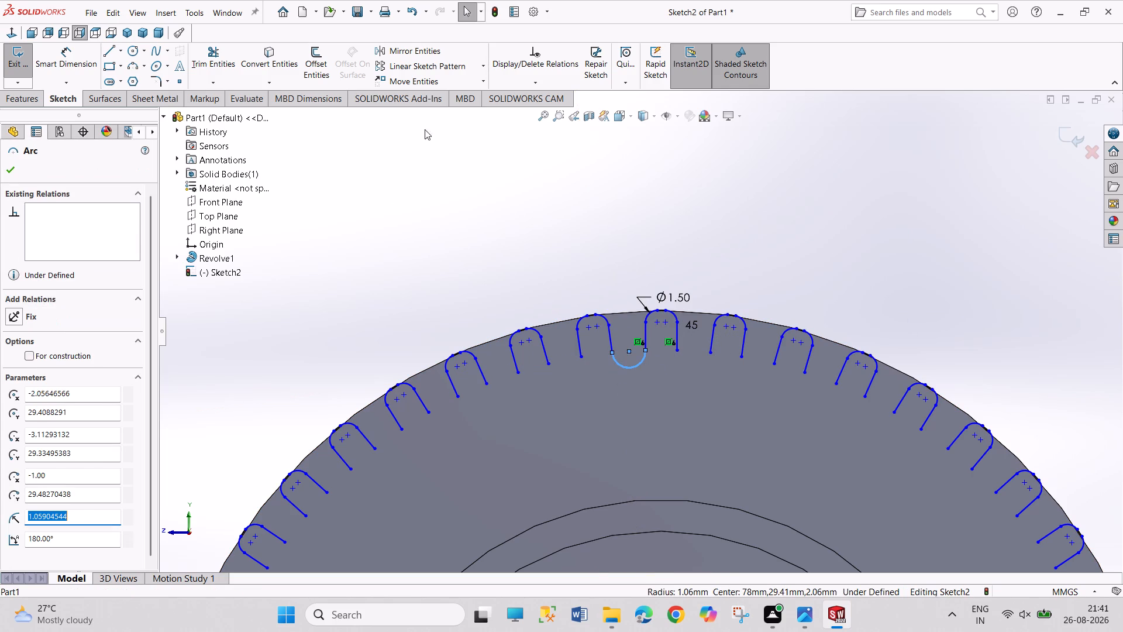
pyautogui.click(401, 62)
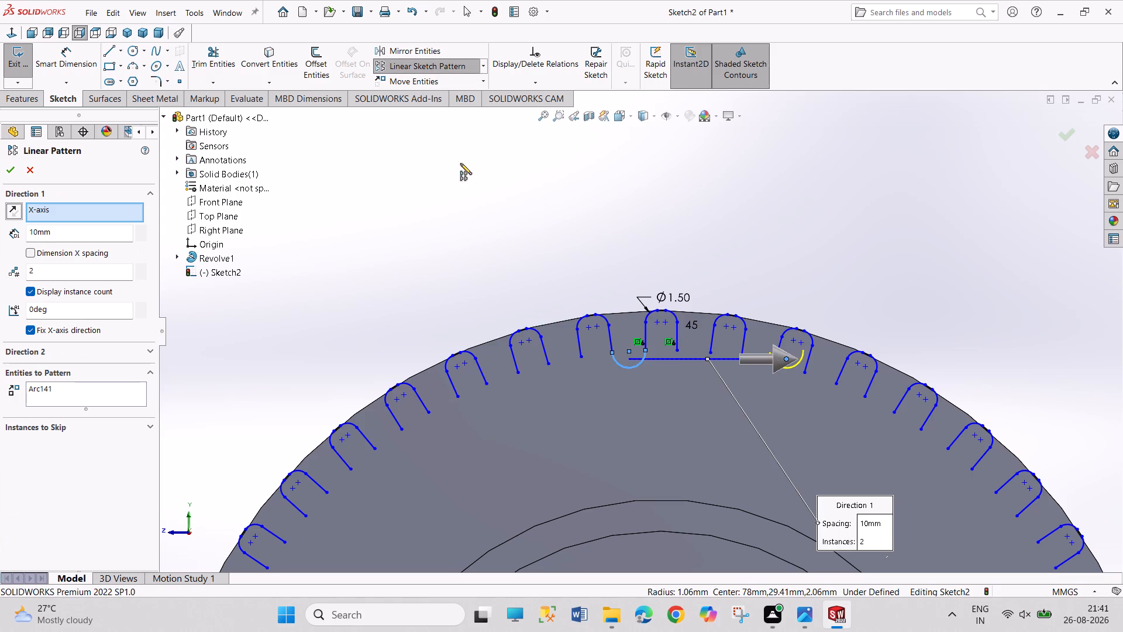
pyautogui.click(482, 67)
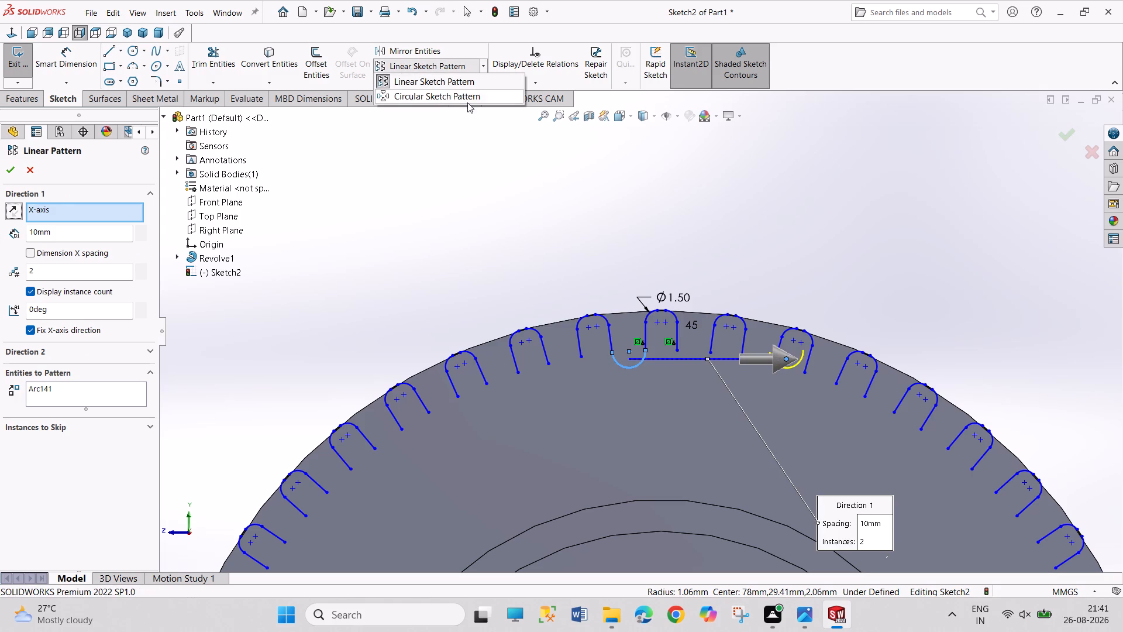
pyautogui.click(459, 91)
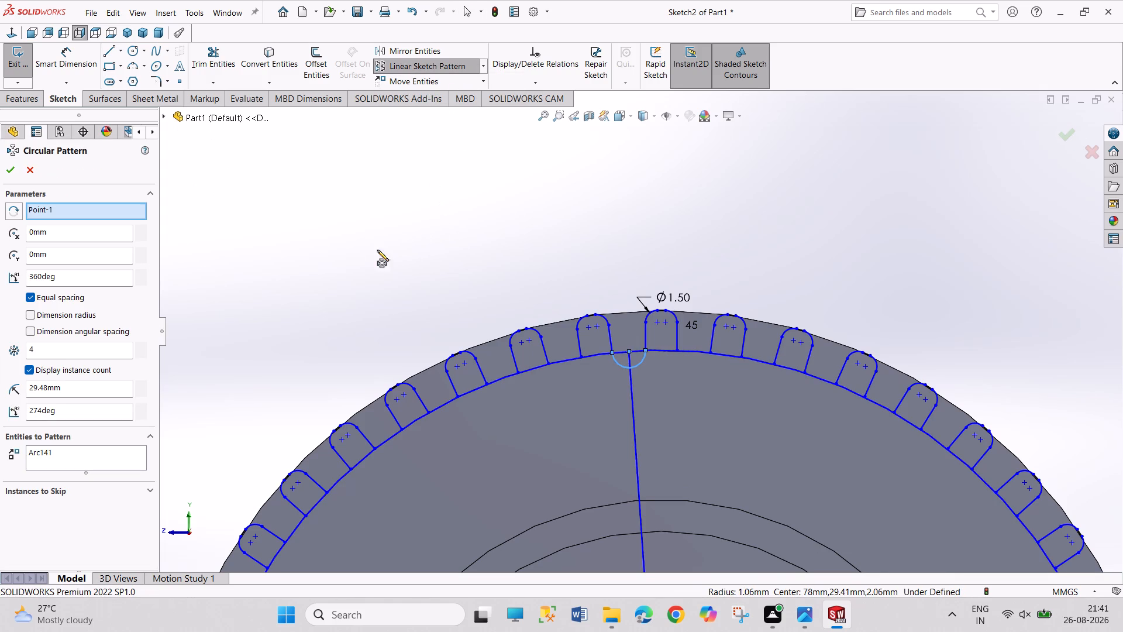
pyautogui.doubleClick(47, 348)
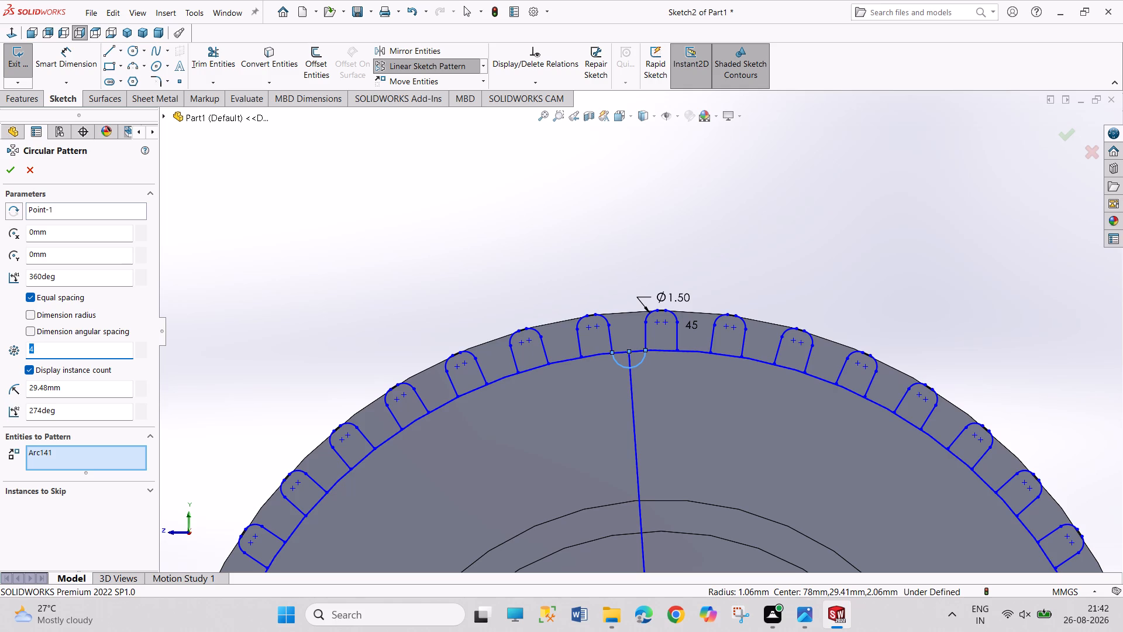
pyautogui.write('45')
pyautogui.press('Return')
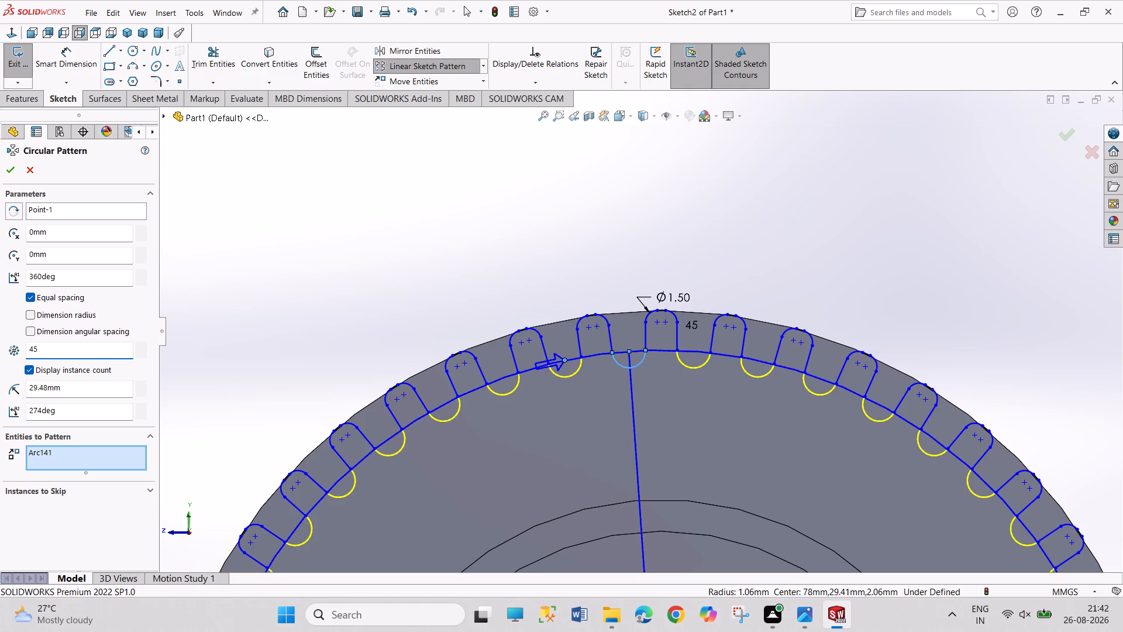
pyautogui.click(10, 178)
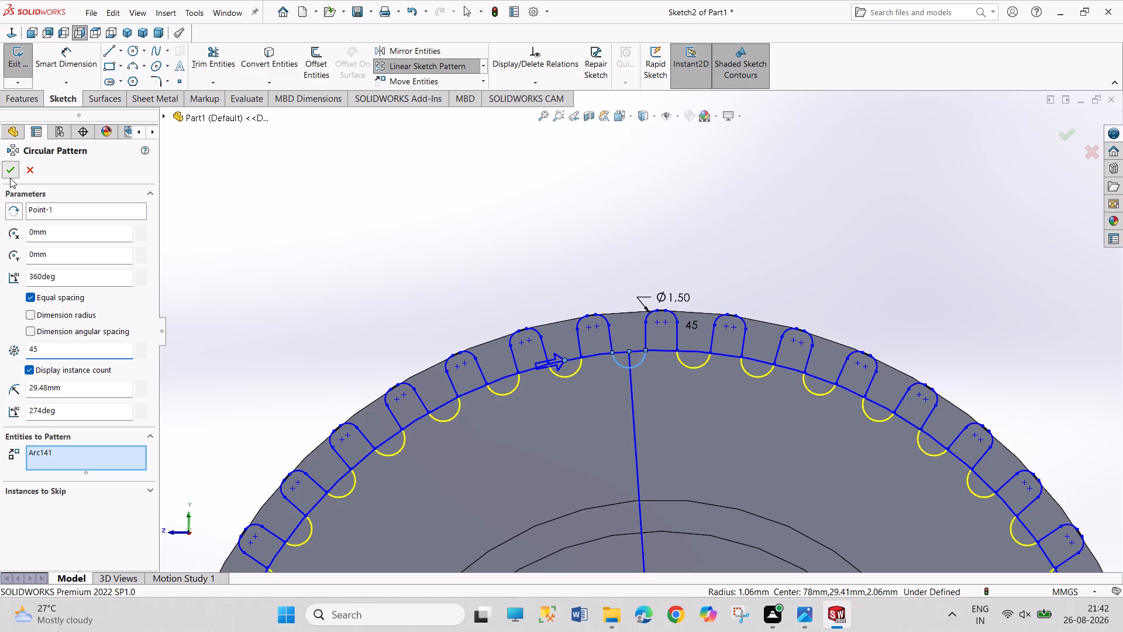
pyautogui.click(13, 174)
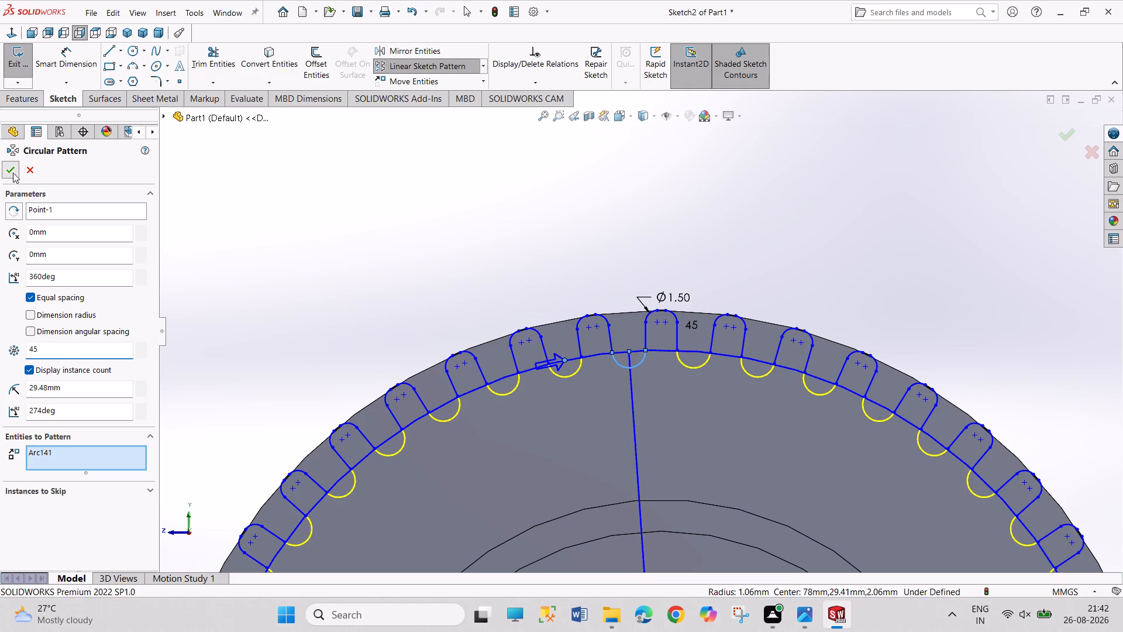
pyautogui.click(12, 169)
pyautogui.click(251, 203)
pyautogui.moveTo(316, 218); pyautogui.dragTo(399, 271)
pyautogui.moveTo(328, 218); pyautogui.dragTo(367, 287)
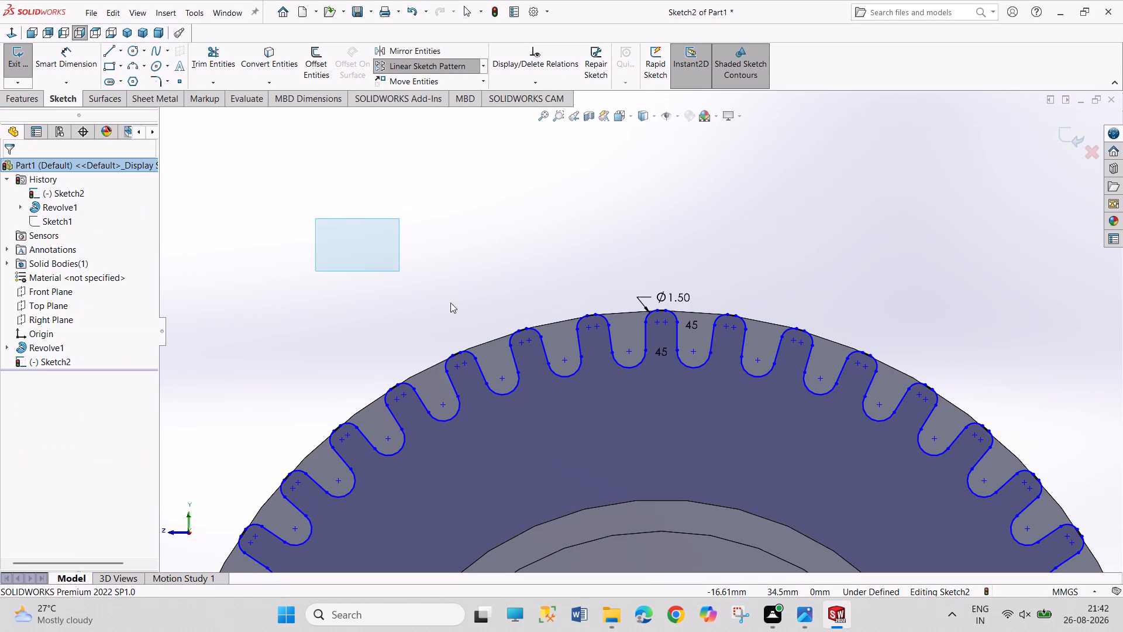
# Check the patterned teeth and root arcs around the gear face, and exit the tooth sketch.
pyautogui.scroll(-2, 492, 313)
pyautogui.scroll(5, 492, 313)
pyautogui.scroll(4, 549, 339)
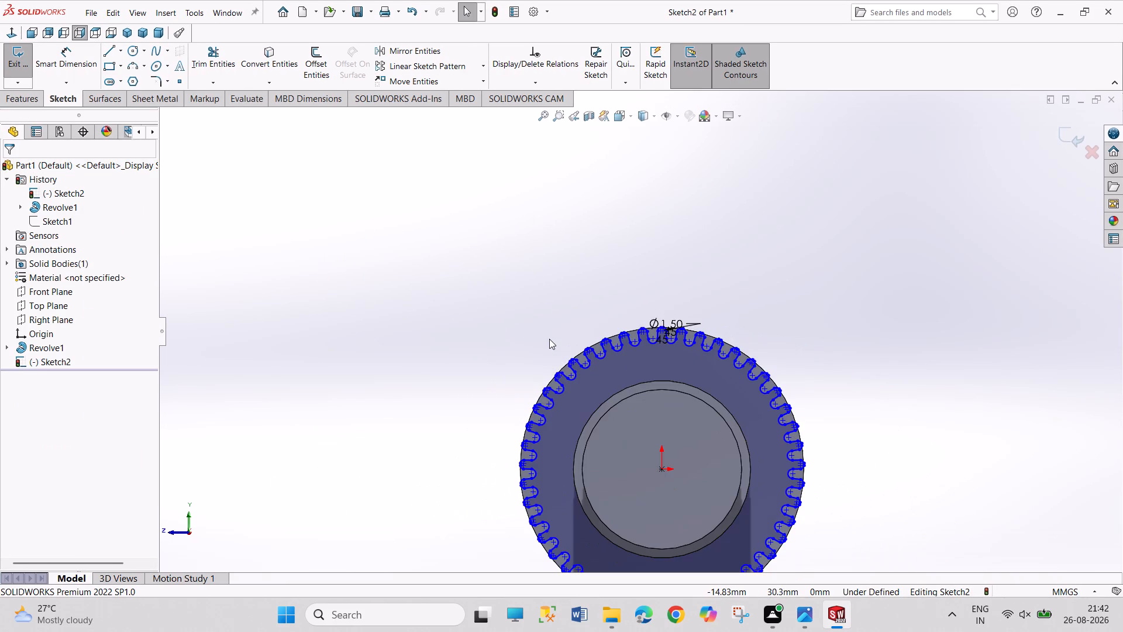
pyautogui.scroll(2, 711, 463)
pyautogui.scroll(-1, 705, 466)
pyautogui.scroll(-3, 623, 382)
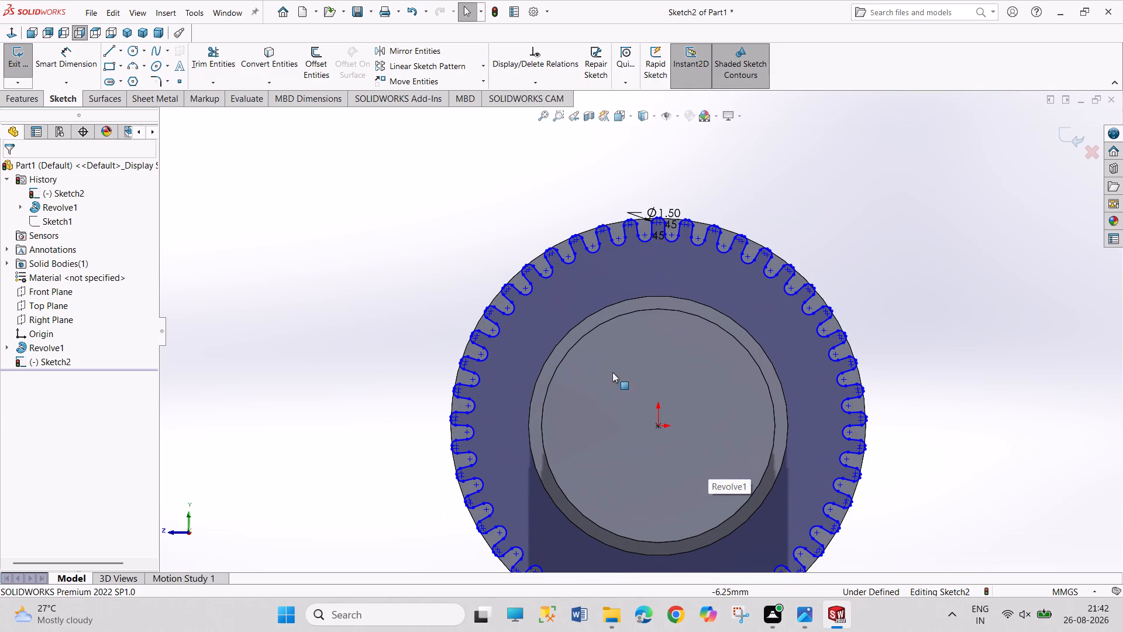
pyautogui.moveTo(448, 290); pyautogui.dragTo(478, 300, button='middle')
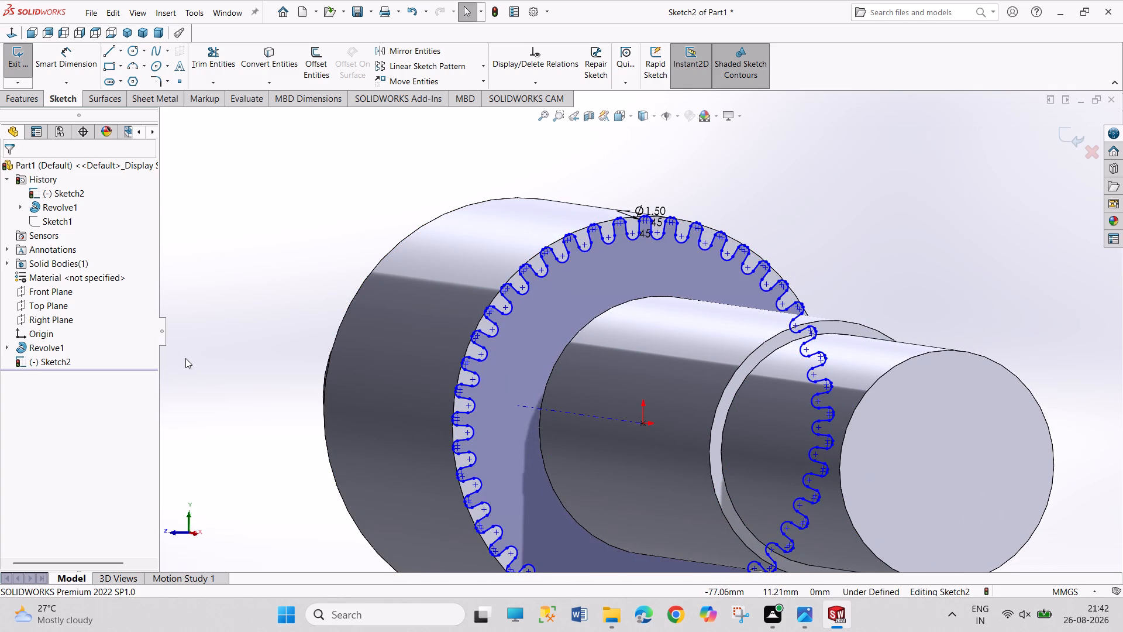
pyautogui.click(17, 68)
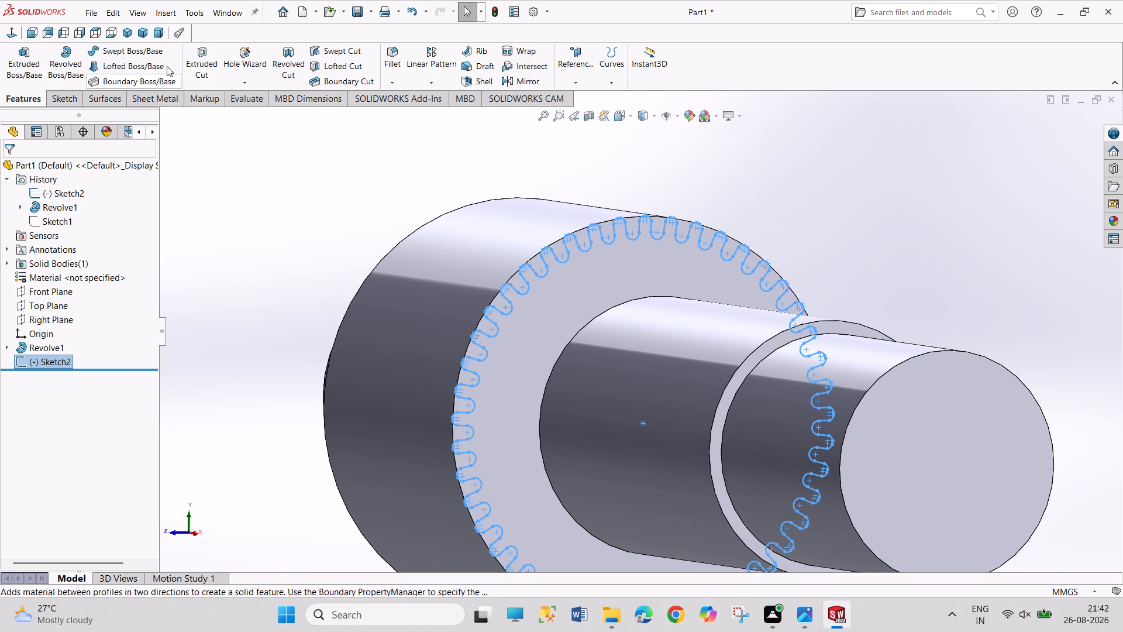
# Extrude-cut the tooth sketch 50 mm blind through the gear section, flipping the side to cut so the material outside the profile is removed.
pyautogui.click(200, 70)
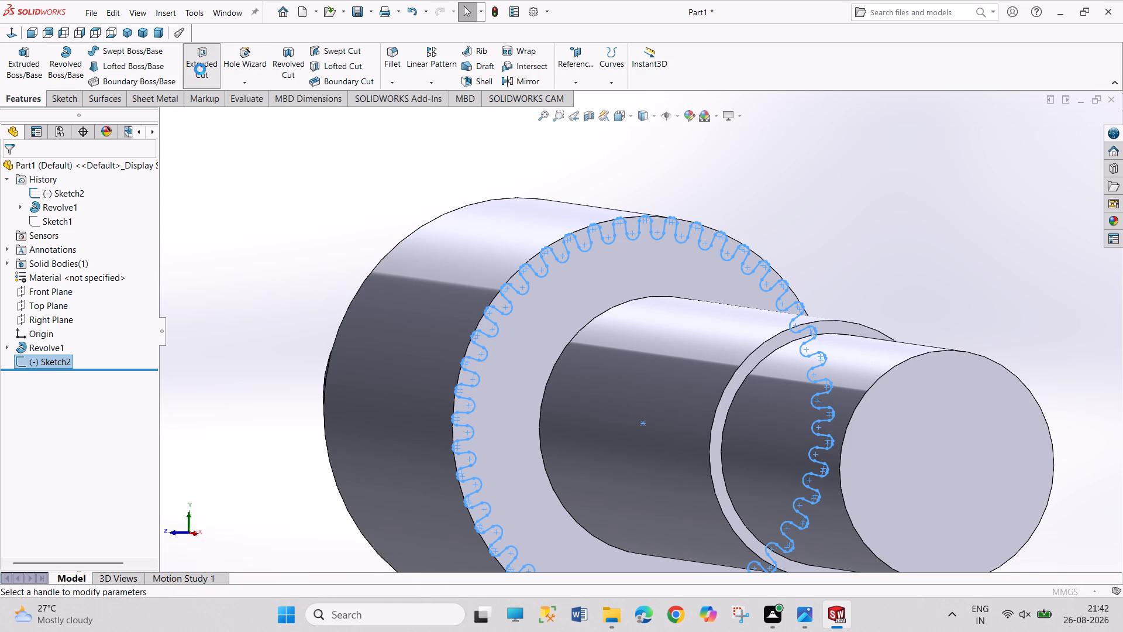
pyautogui.moveTo(291, 205); pyautogui.dragTo(296, 205, button='middle')
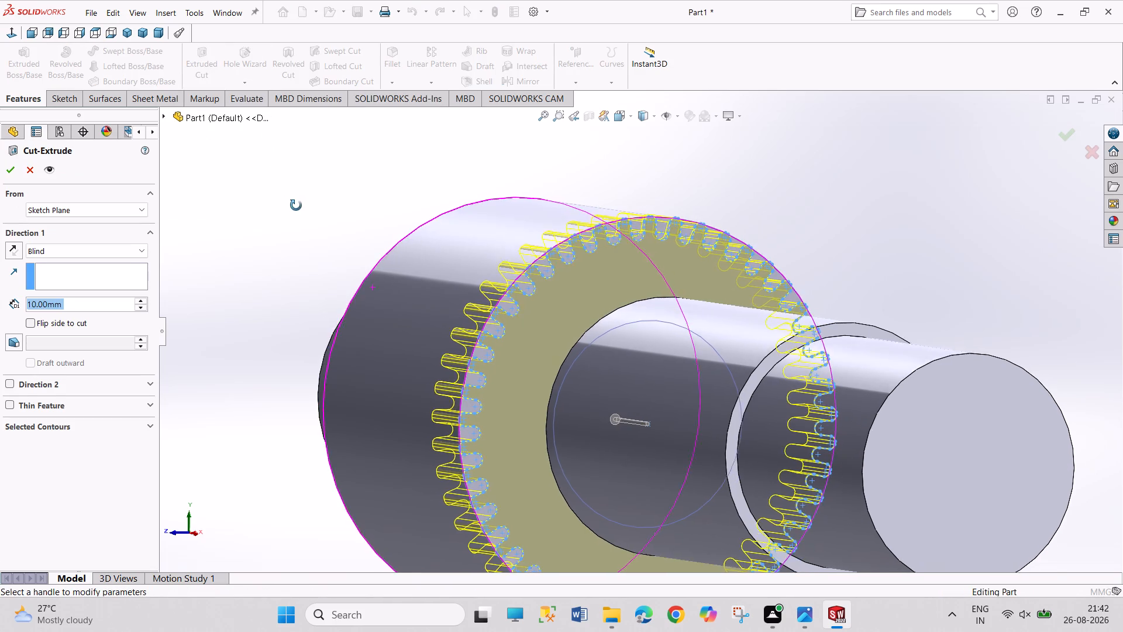
pyautogui.moveTo(296, 205); pyautogui.dragTo(341, 209, button='middle')
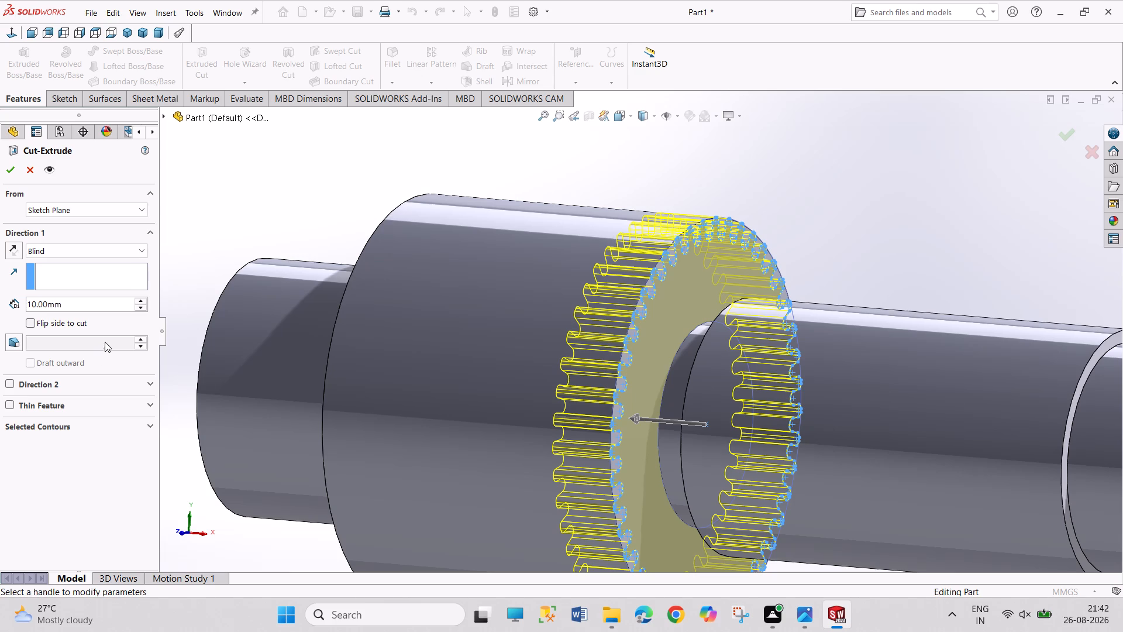
pyautogui.doubleClick(139, 302)
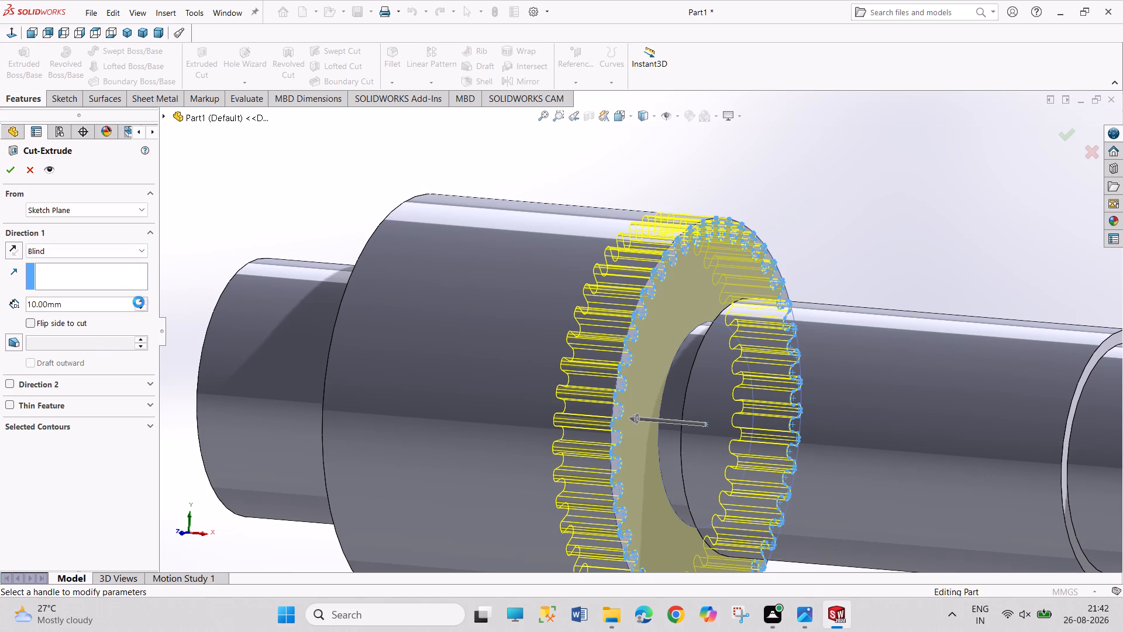
pyautogui.click(139, 302)
pyautogui.click(139, 302)
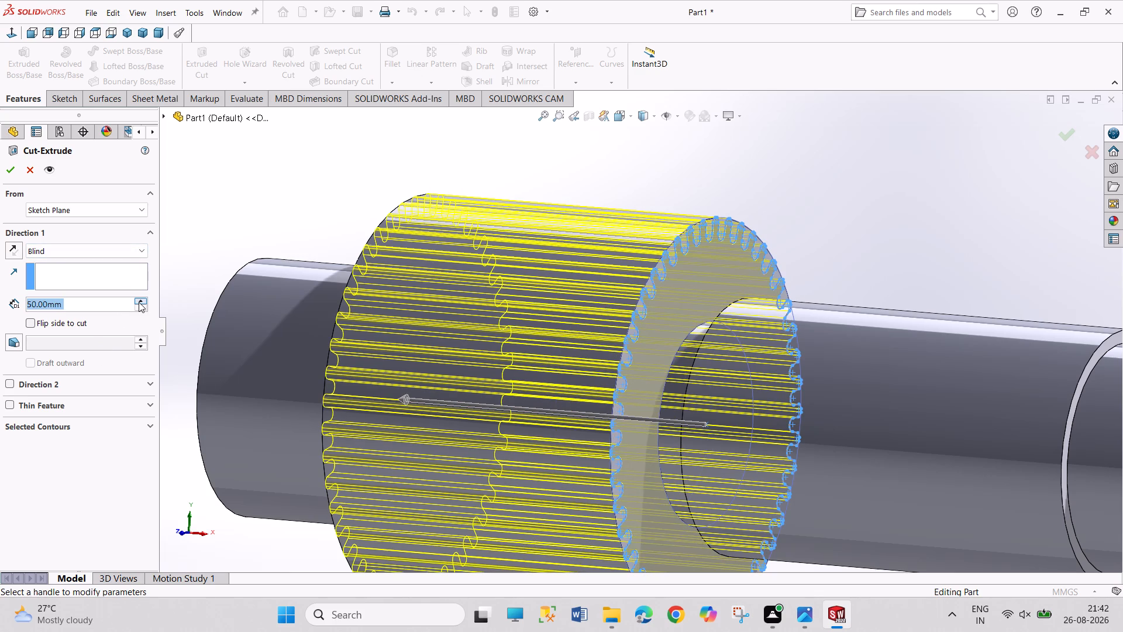
pyautogui.moveTo(274, 195); pyautogui.dragTo(298, 202, button='middle')
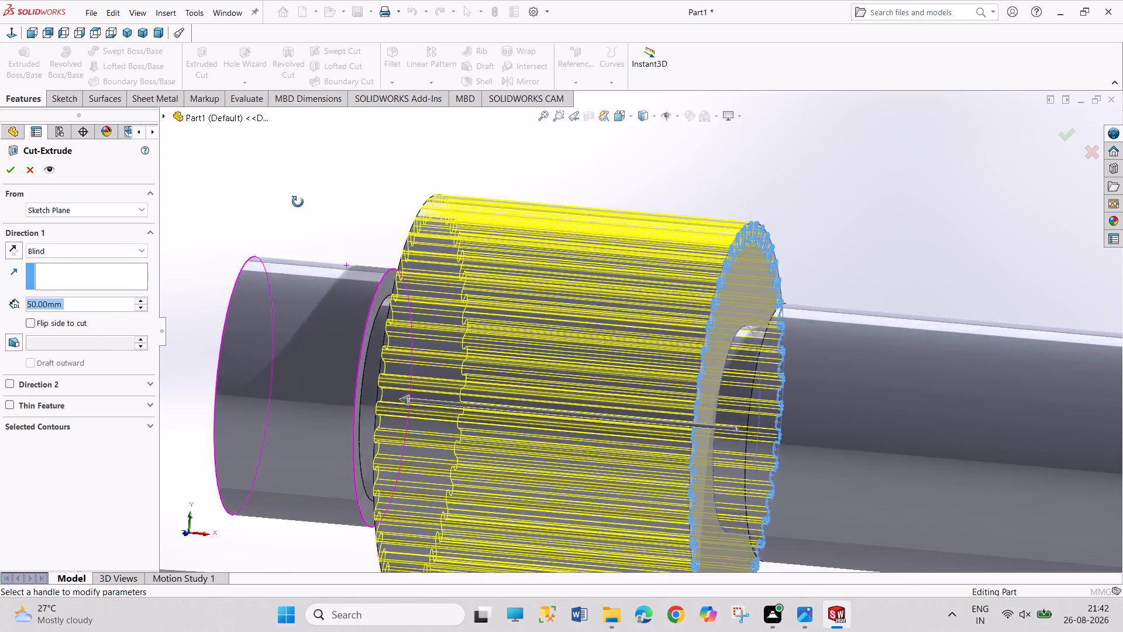
pyautogui.moveTo(298, 202); pyautogui.dragTo(343, 212, button='middle')
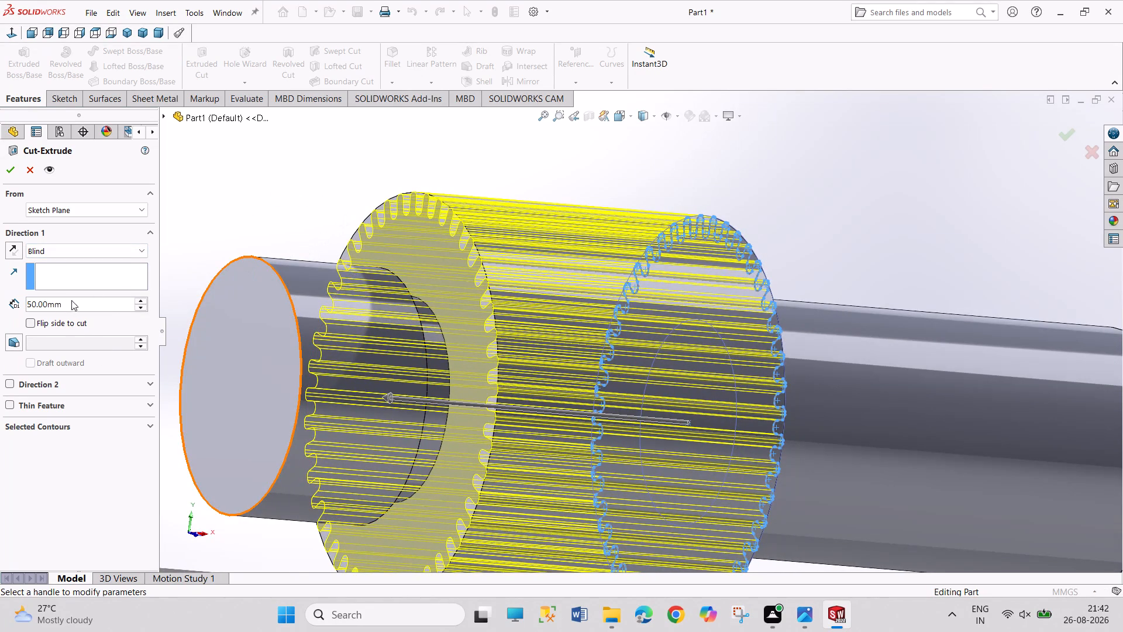
pyautogui.click(32, 322)
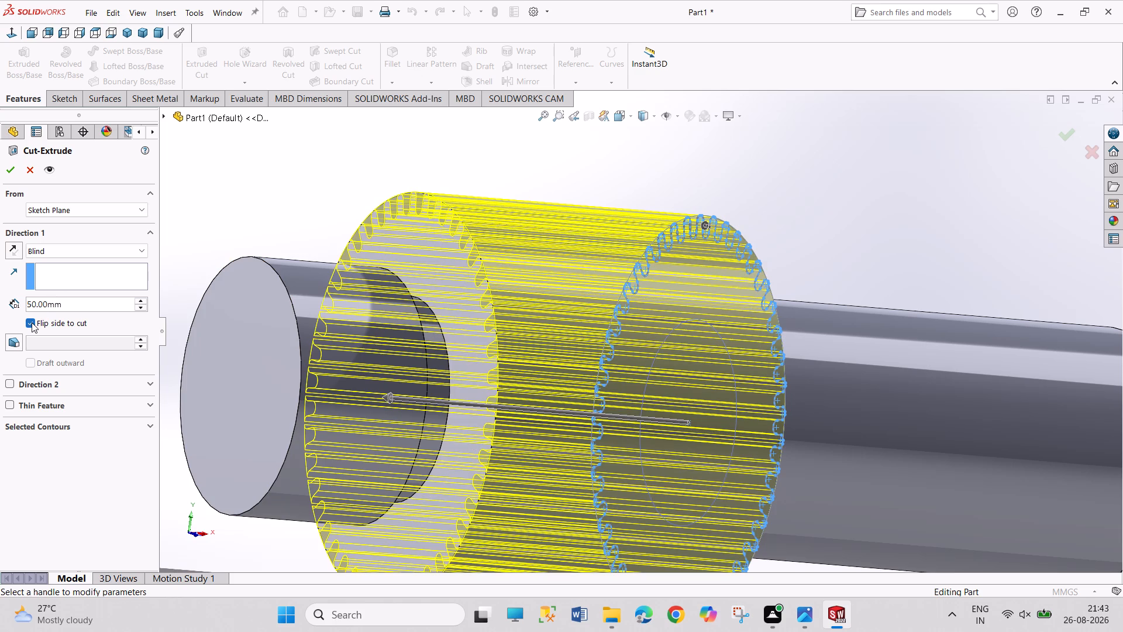
pyautogui.moveTo(768, 204); pyautogui.dragTo(767, 204, button='middle')
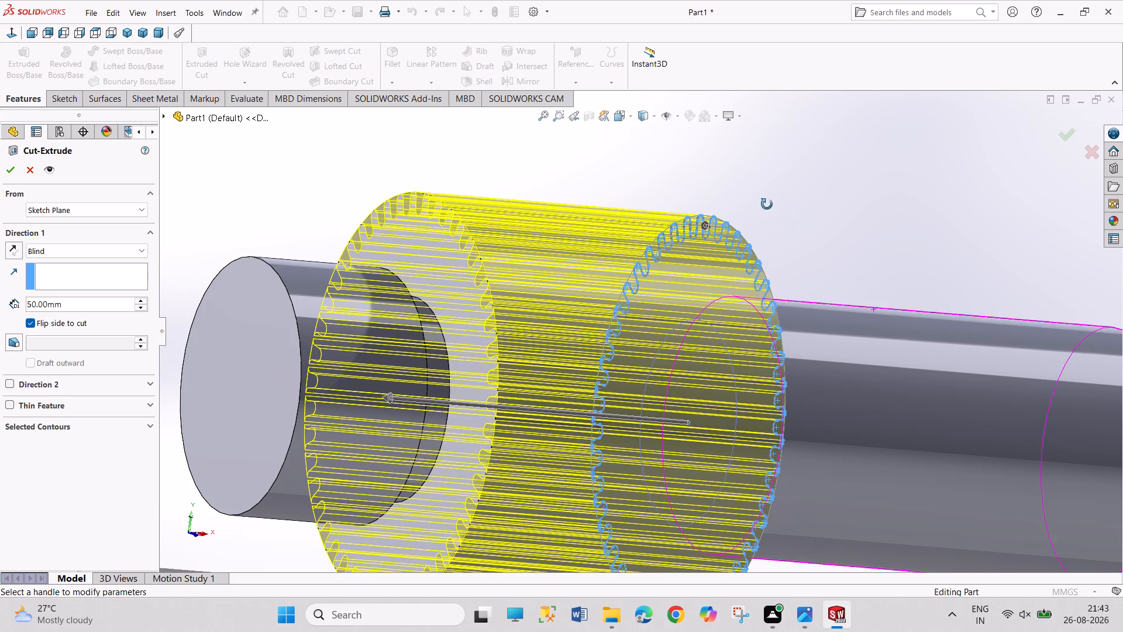
pyautogui.moveTo(767, 204); pyautogui.dragTo(676, 176, button='middle')
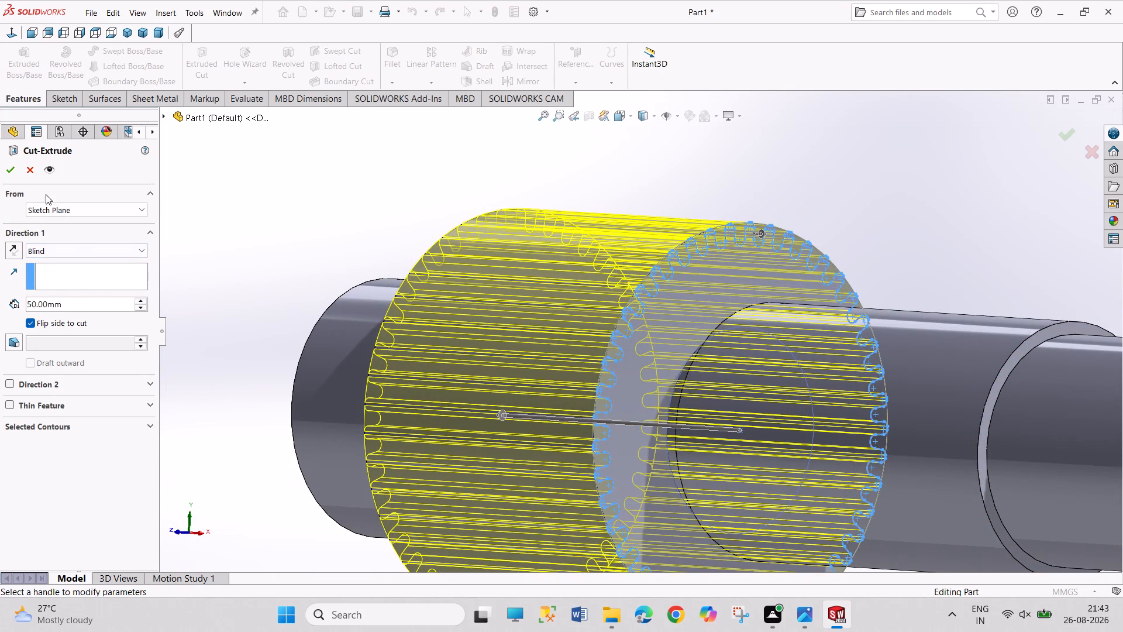
pyautogui.click(16, 171)
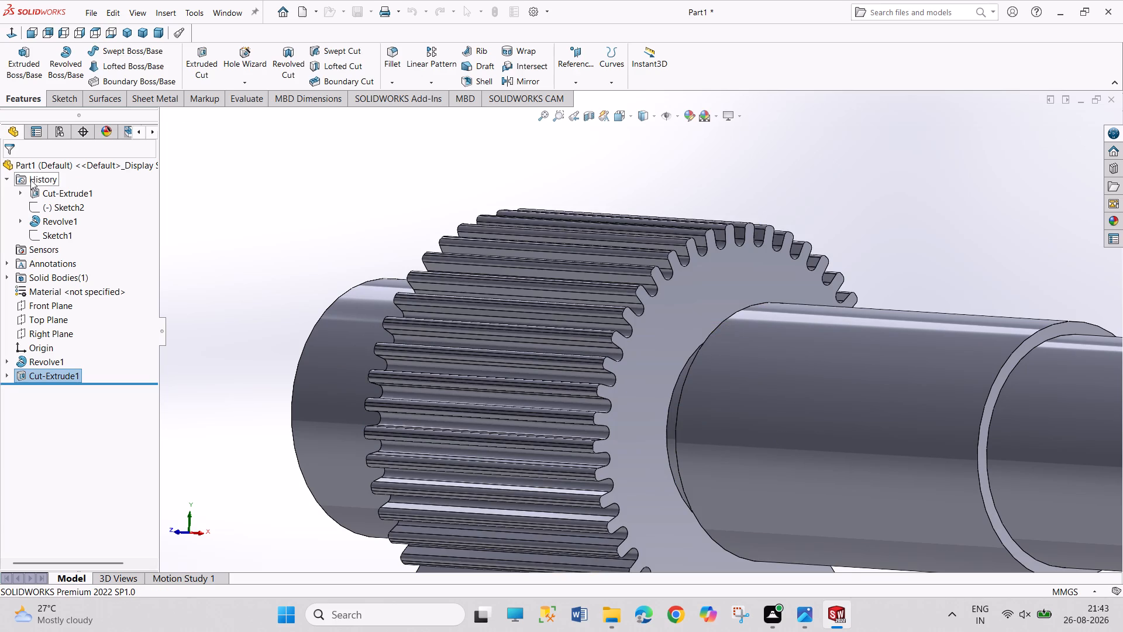
# Examine the cut gear teeth and rounded roots in isometric view, close up and from several angles.
pyautogui.moveTo(852, 227); pyautogui.dragTo(750, 235, button='middle')
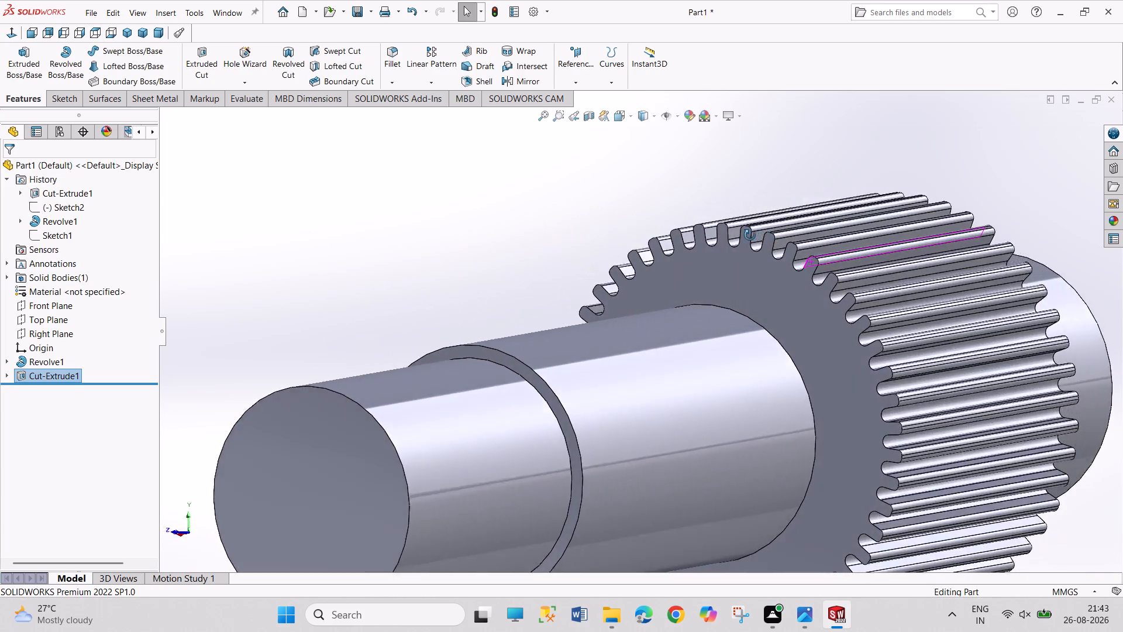
pyautogui.moveTo(750, 235); pyautogui.dragTo(740, 219, button='middle')
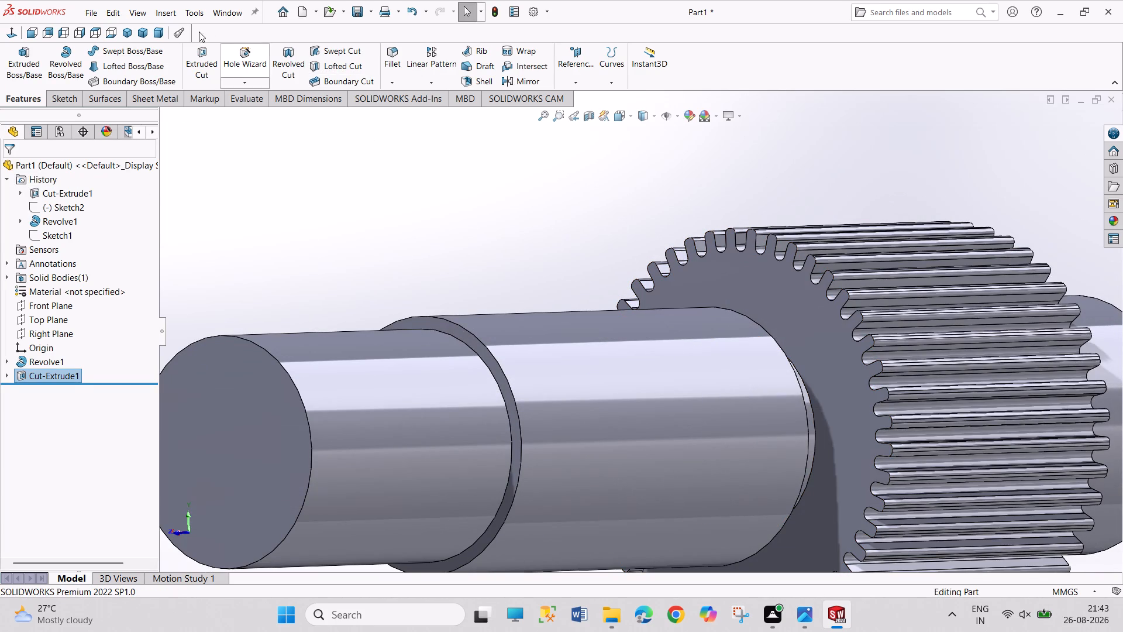
pyautogui.click(125, 32)
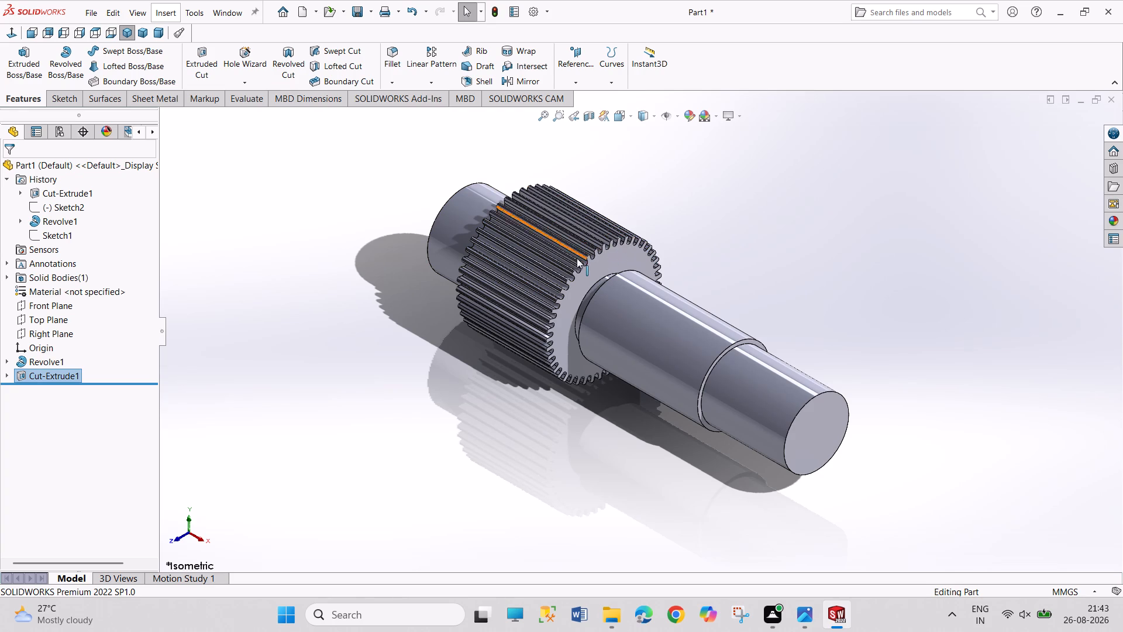
pyautogui.scroll(-3, 570, 320)
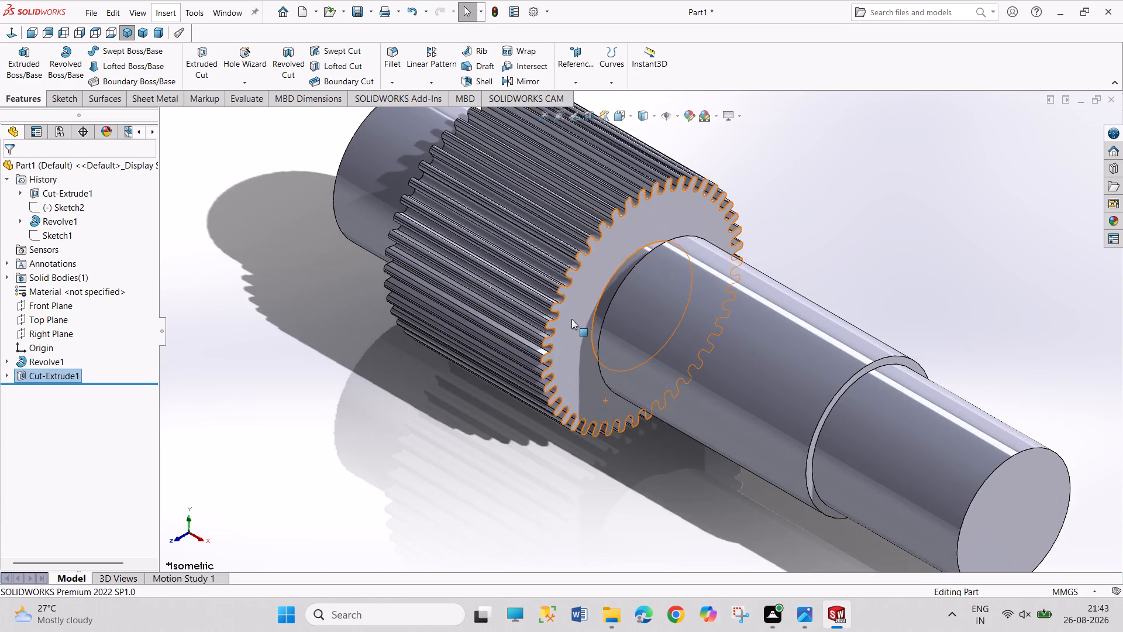
pyautogui.scroll(-7, 585, 289)
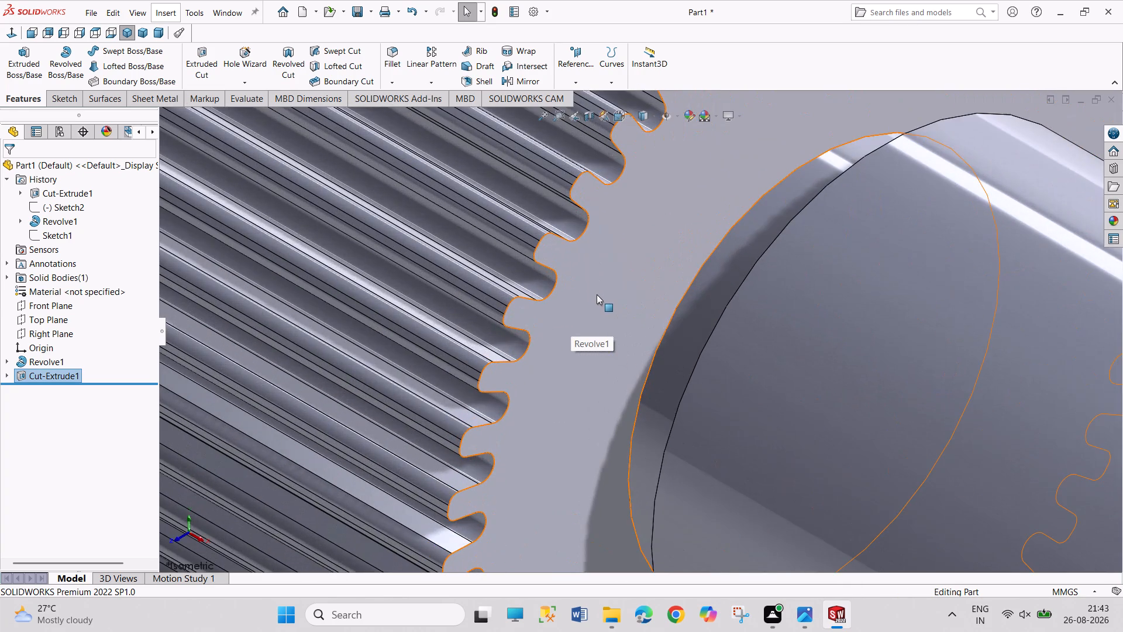
pyautogui.scroll(-3, 598, 294)
pyautogui.scroll(-2, 544, 280)
pyautogui.moveTo(581, 310); pyautogui.dragTo(518, 286, button='middle')
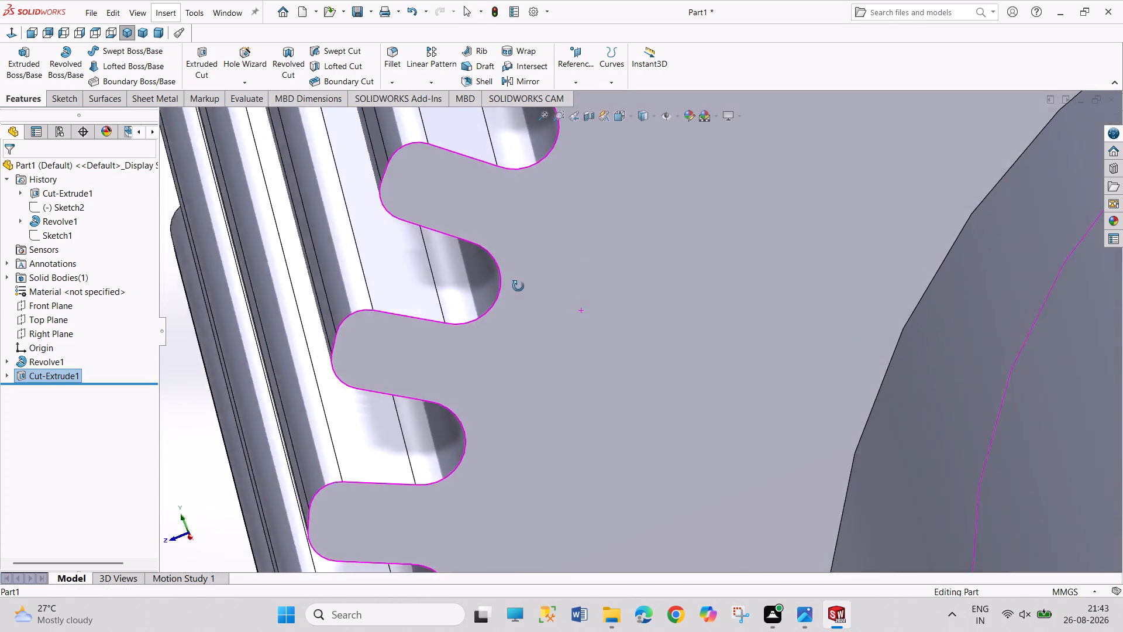
pyautogui.moveTo(518, 286); pyautogui.dragTo(526, 233, button='middle')
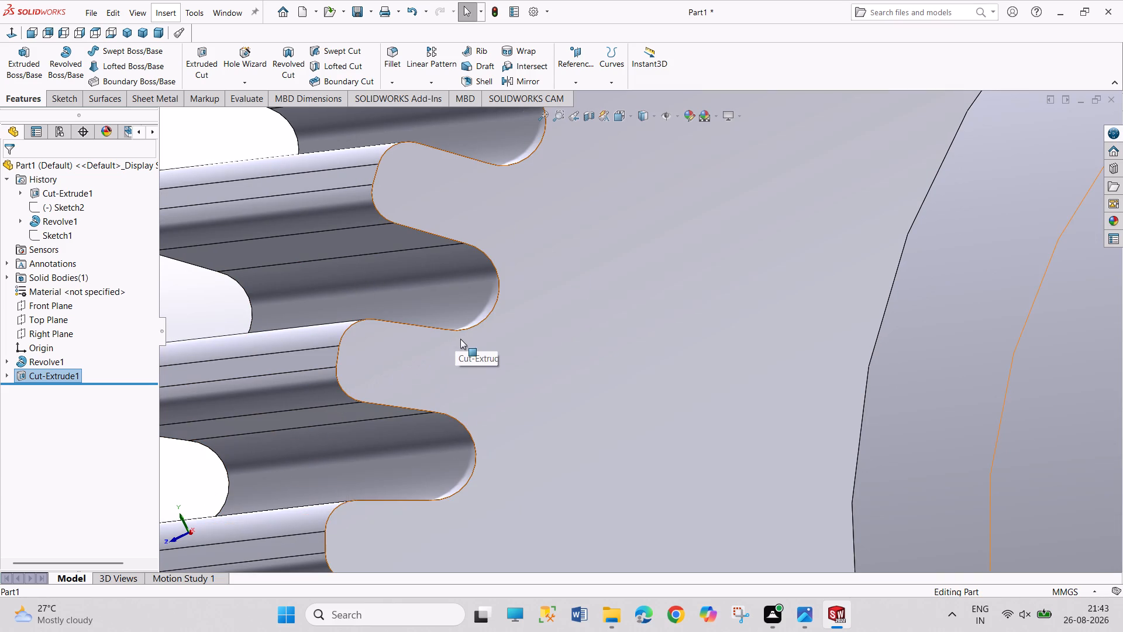
pyautogui.scroll(-3, 464, 342)
pyautogui.scroll(8, 465, 343)
pyautogui.scroll(4, 576, 362)
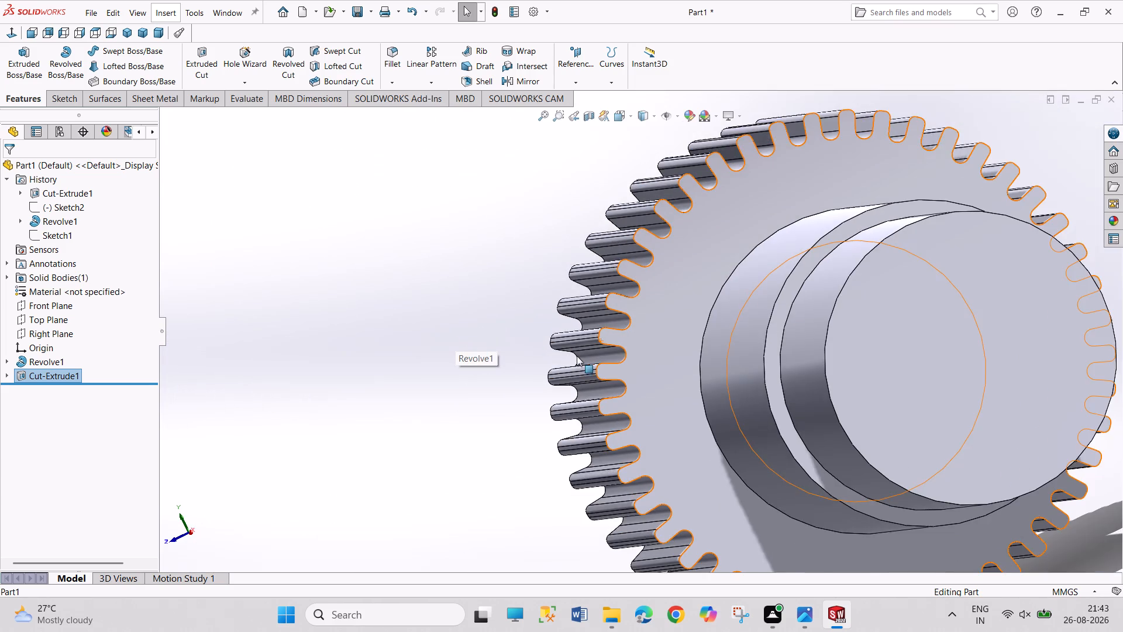
pyautogui.scroll(4, 611, 370)
pyautogui.moveTo(543, 382); pyautogui.dragTo(595, 437, button='middle')
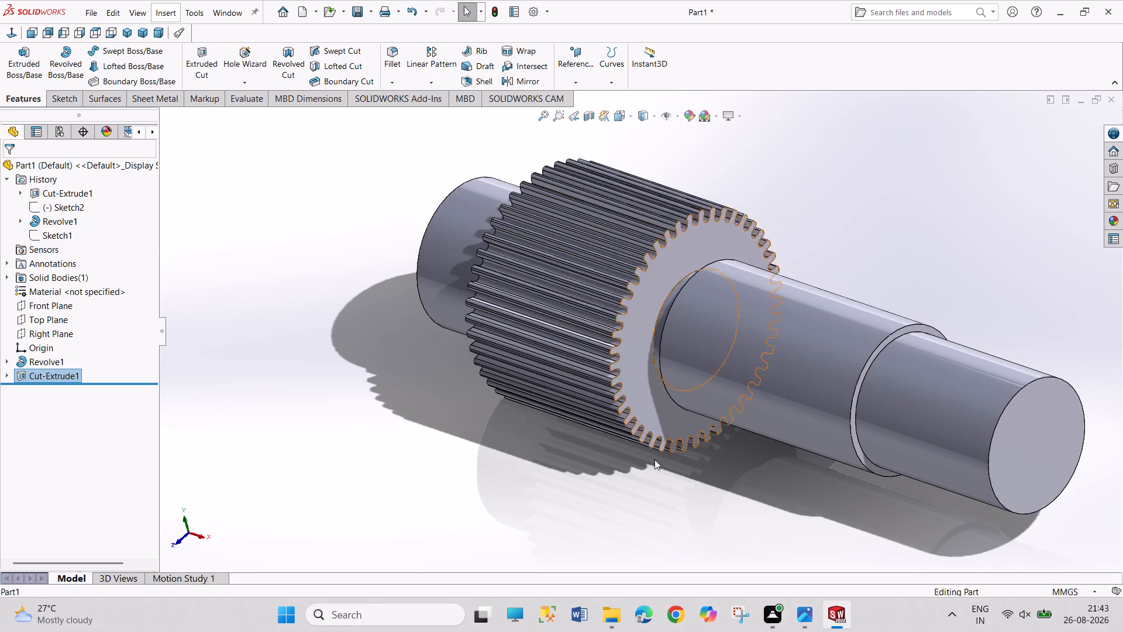
pyautogui.scroll(1, 734, 484)
pyautogui.moveTo(730, 486); pyautogui.dragTo(718, 467, button='middle')
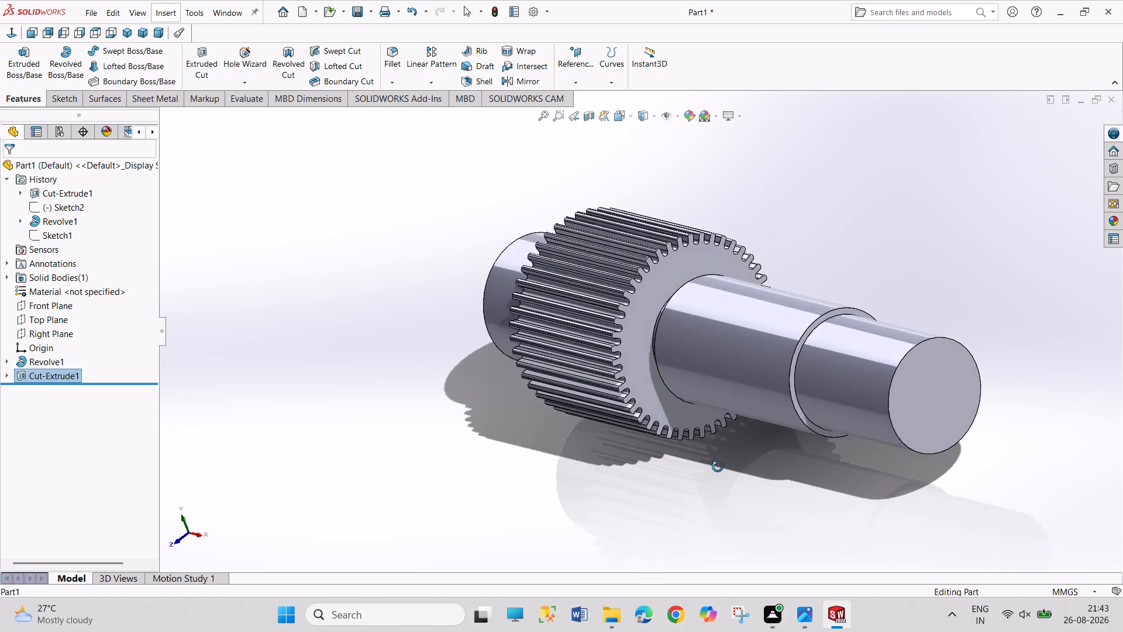
# Start a sketch on the end face of the smaller-diameter shaft section beyond the collar step.
pyautogui.moveTo(718, 467); pyautogui.dragTo(733, 461, button='middle')
pyautogui.middleClick(733, 461)
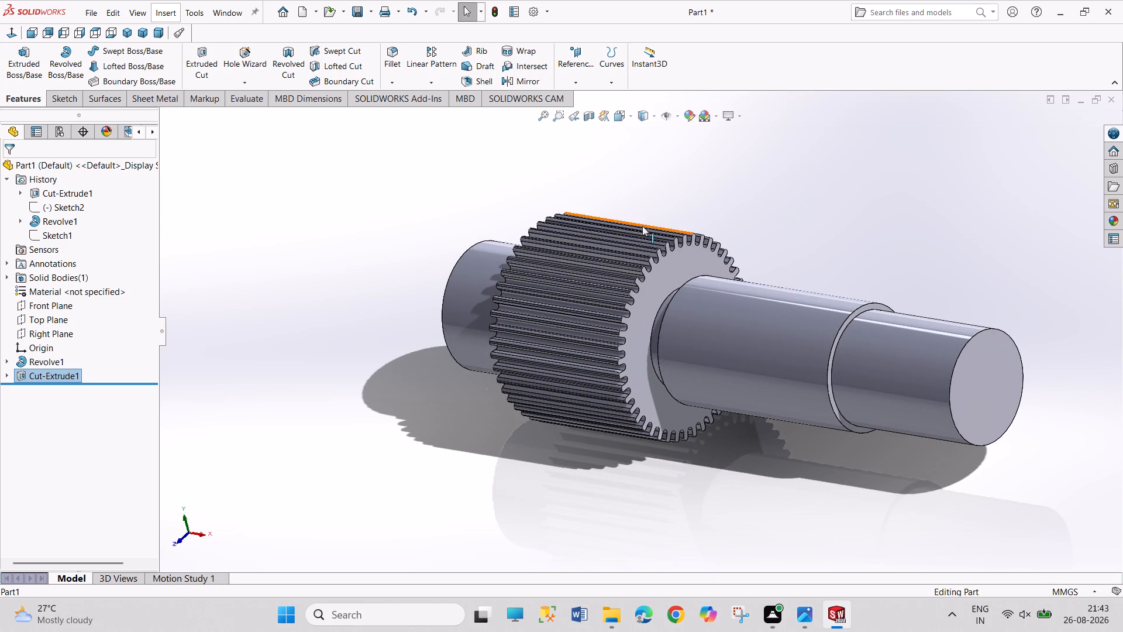
pyautogui.click(990, 392)
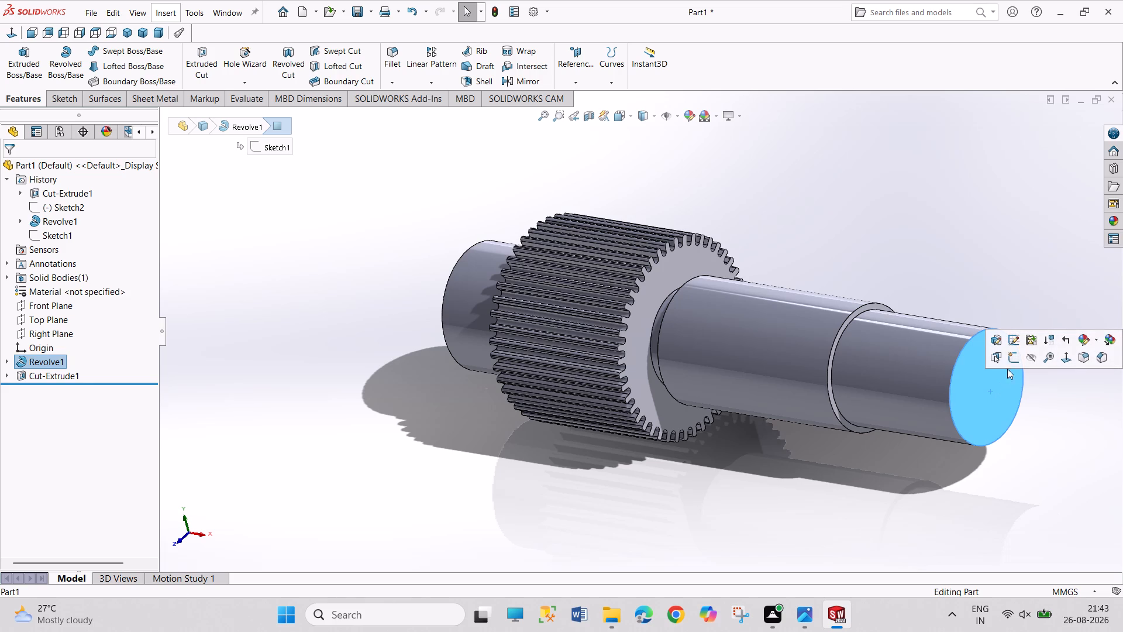
pyautogui.click(1011, 358)
pyautogui.click(920, 405)
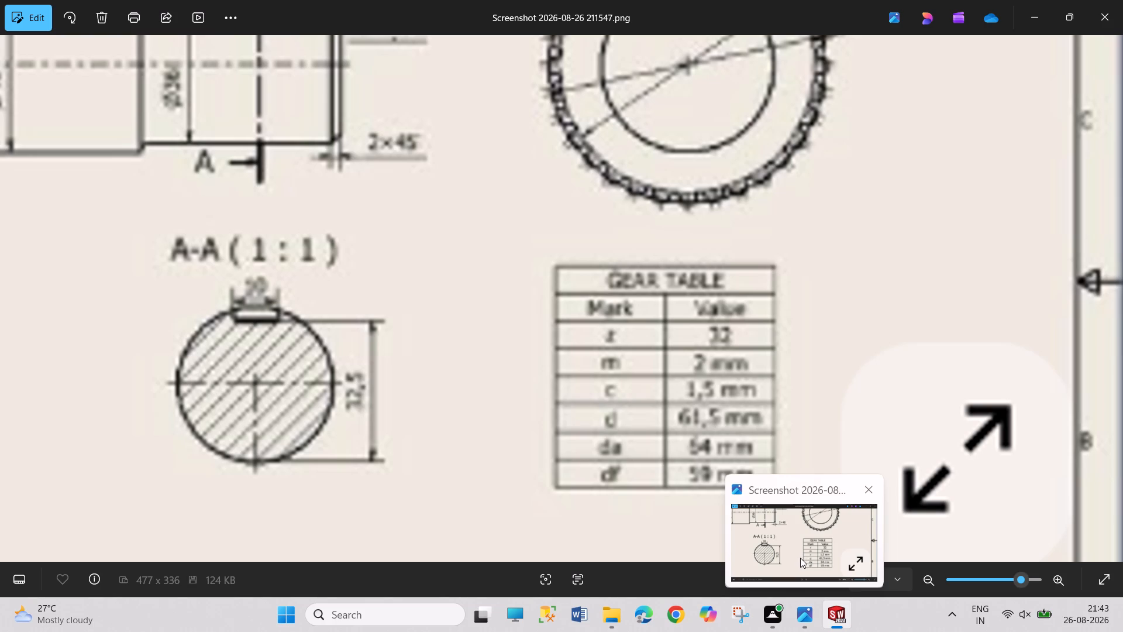
# Check section A-A in the reference drawing, and sketch a keyway rectangle about 7.45 mm wide across the shaft end's upper edge.
pyautogui.click(800, 558)
pyautogui.moveTo(524, 377); pyautogui.dragTo(528, 384)
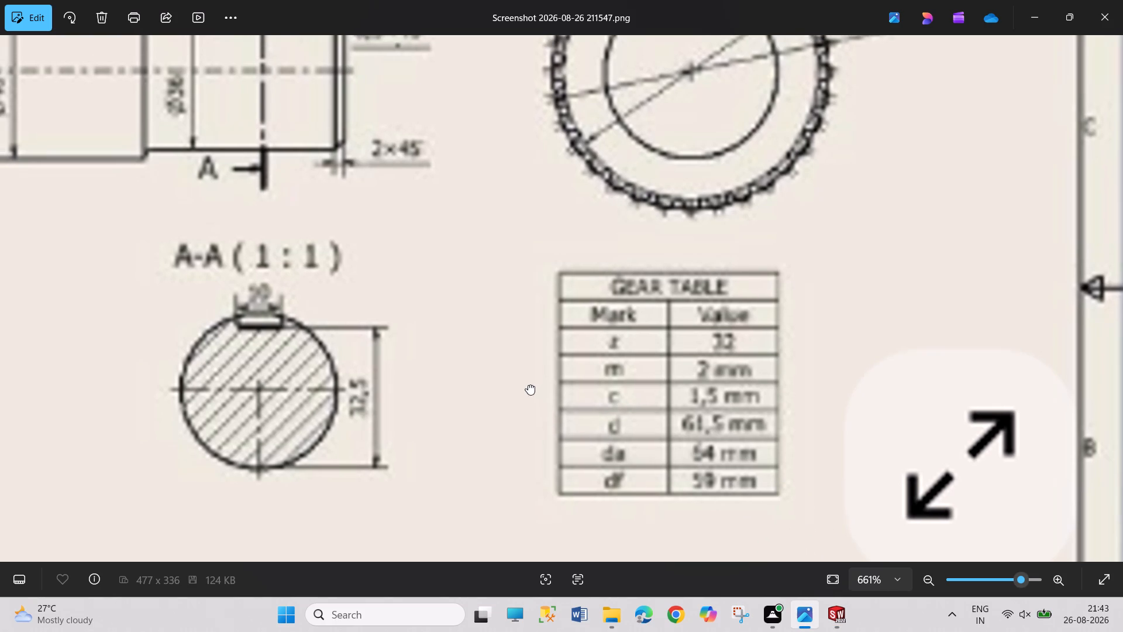
pyautogui.moveTo(528, 384); pyautogui.dragTo(540, 424)
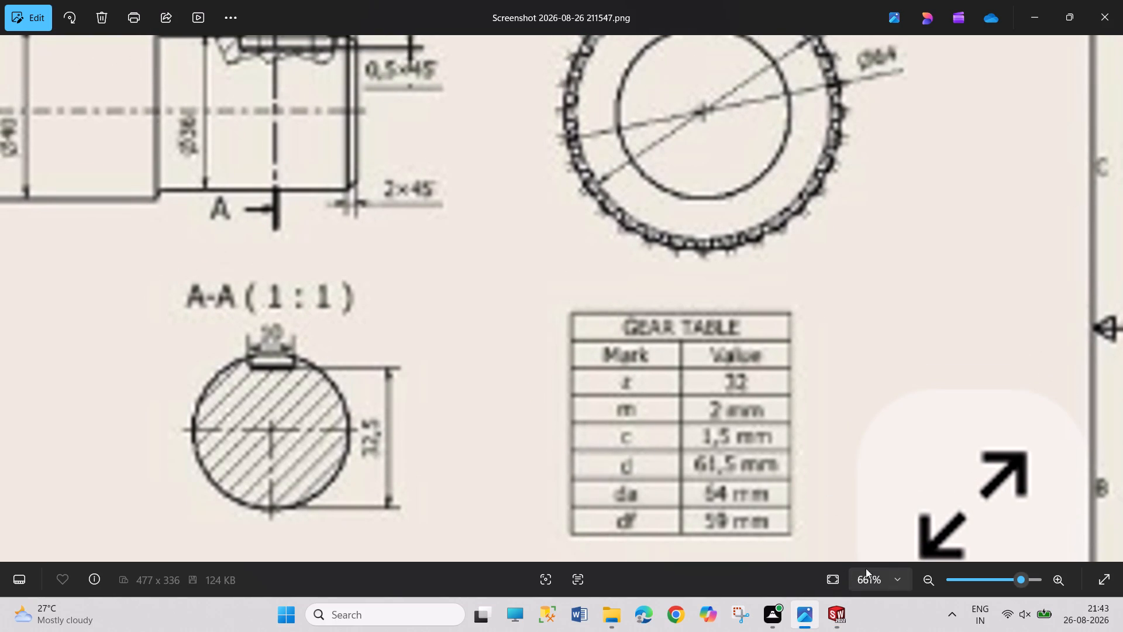
pyautogui.click(839, 613)
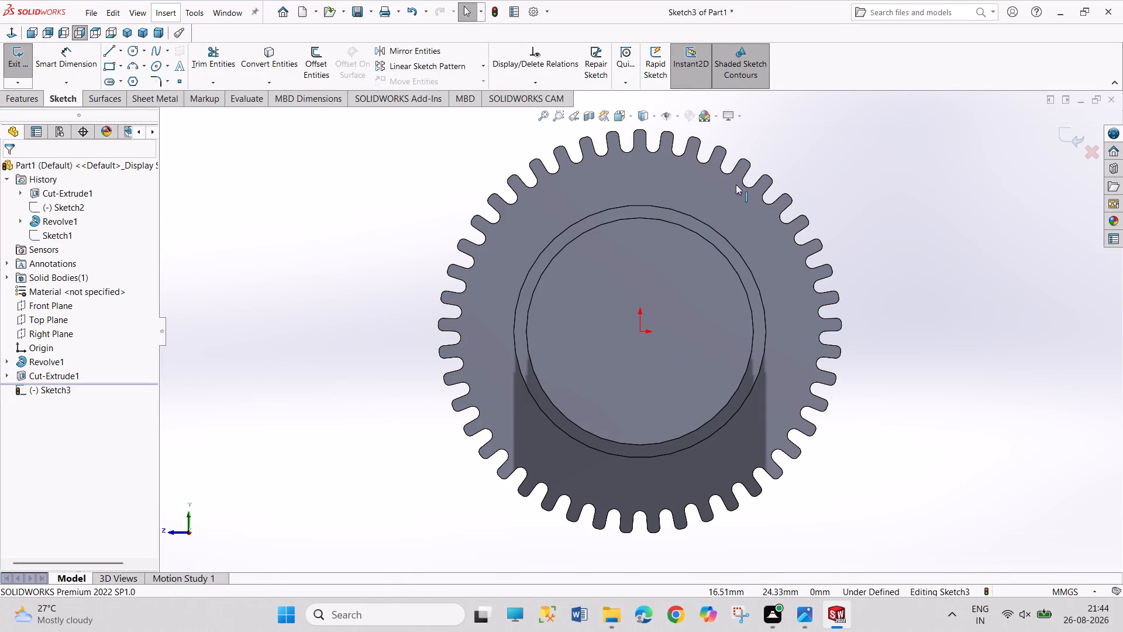
pyautogui.scroll(-5, 676, 207)
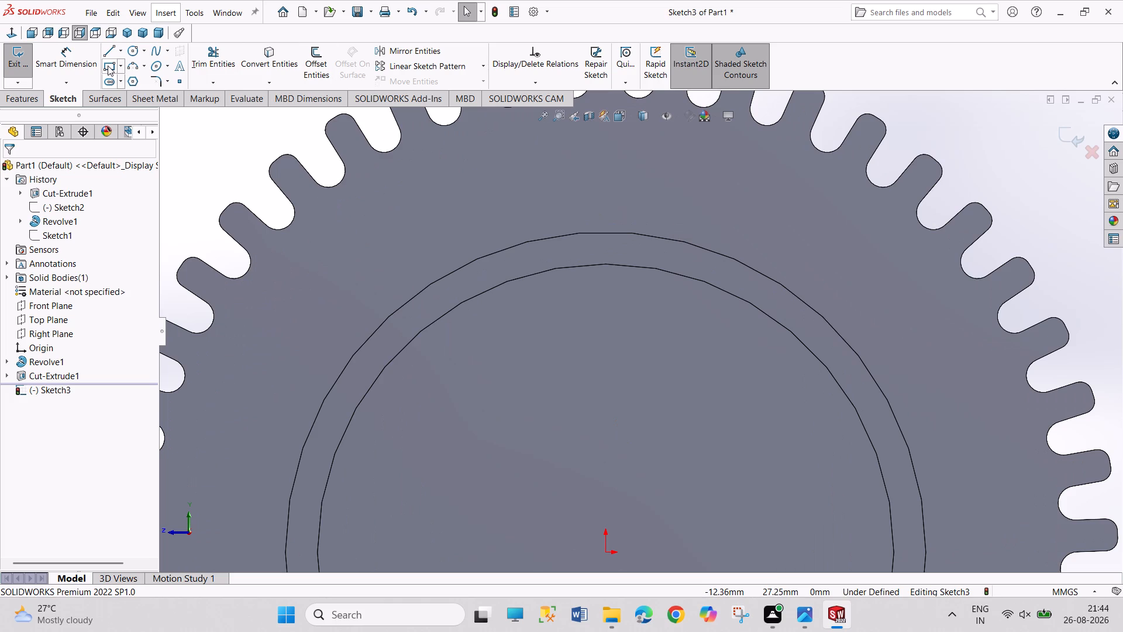
pyautogui.click(108, 66)
pyautogui.click(565, 255)
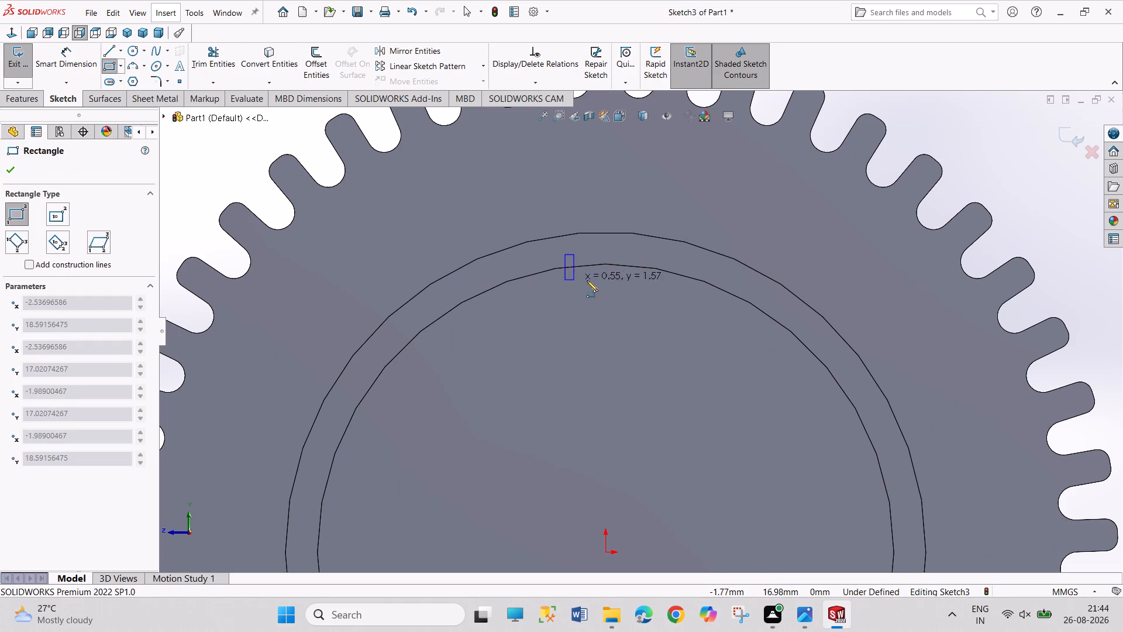
pyautogui.click(684, 294)
# Dimension the keyway rectangle's upper edge to a width of 10 mm.
pyautogui.moveTo(1032, 229); pyautogui.dragTo(1032, 216, button='right')
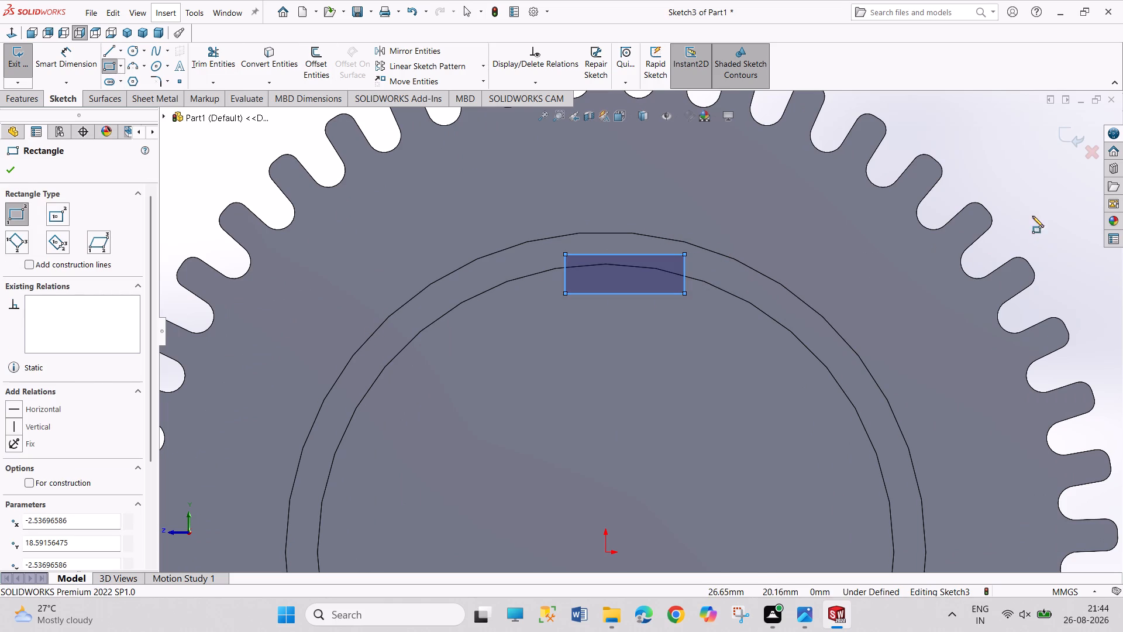
pyautogui.moveTo(1032, 216); pyautogui.dragTo(1014, 151, button='right')
pyautogui.click(657, 252)
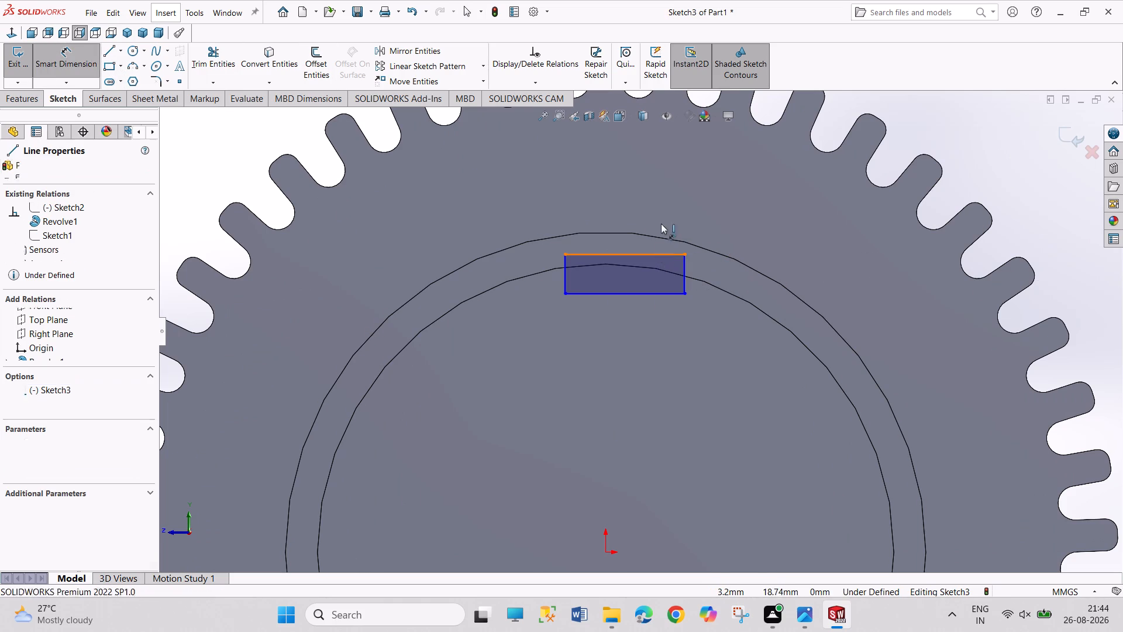
pyautogui.click(747, 211)
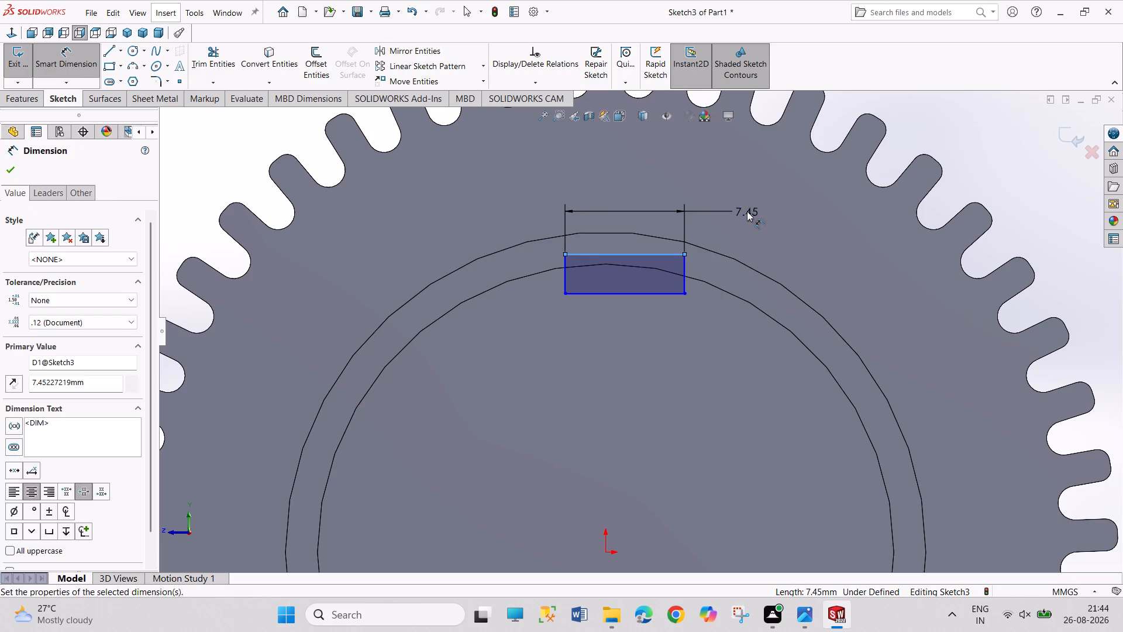
pyautogui.write('10')
pyautogui.press('Return')
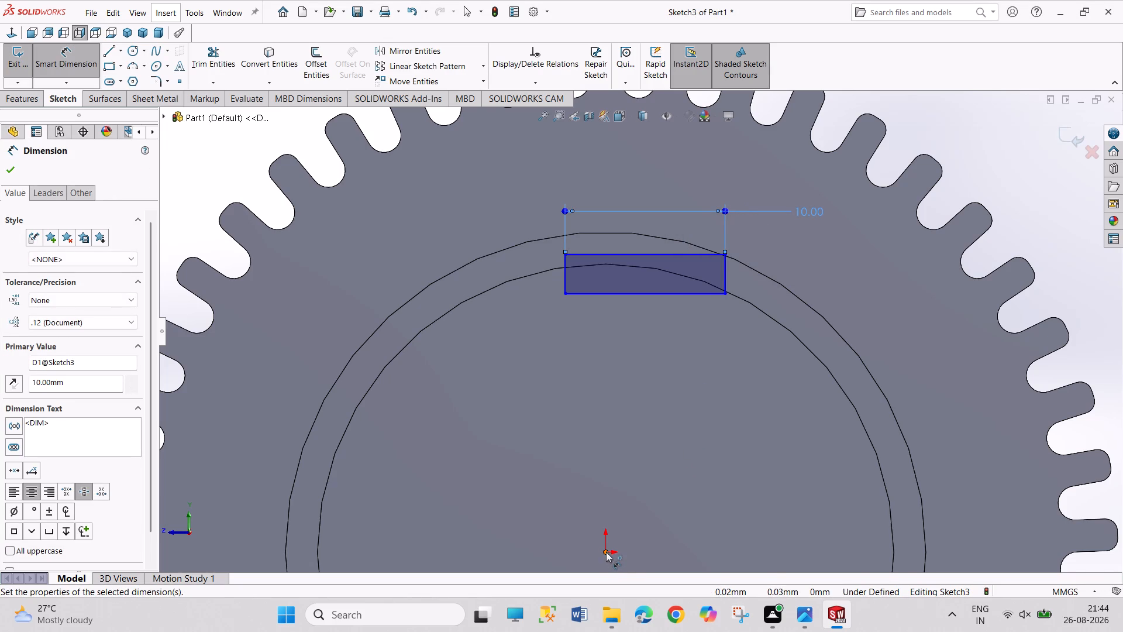
# Centre the rectangle over the shaft by dimensioning its lower corner 5 mm horizontally from the origin.
pyautogui.moveTo(606, 552); pyautogui.dragTo(605, 547)
pyautogui.click(724, 294)
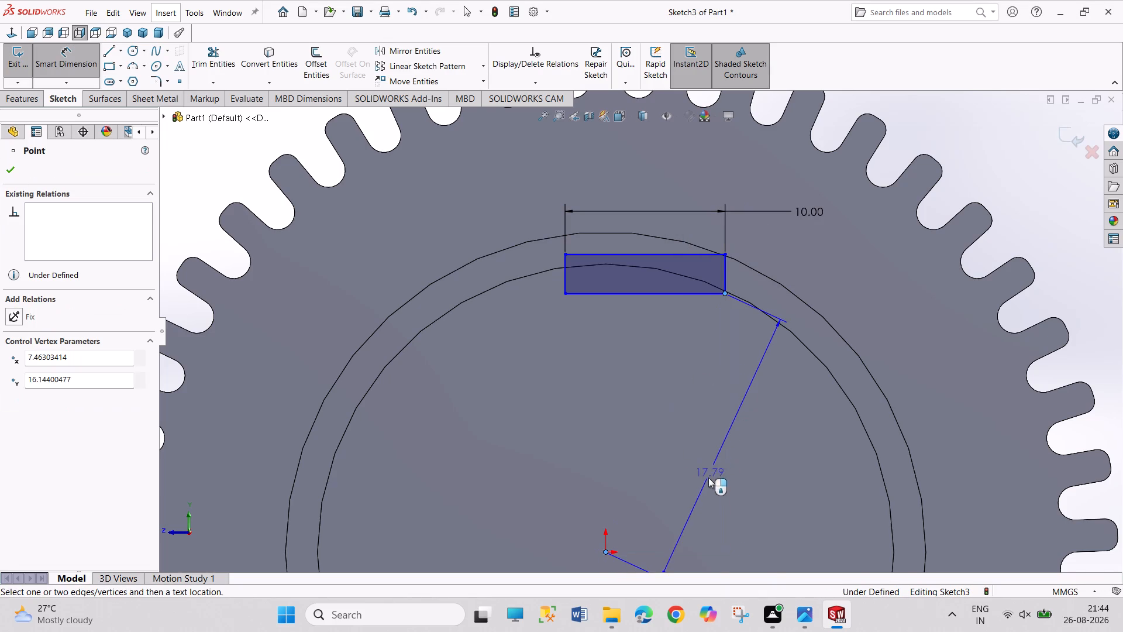
pyautogui.click(668, 555)
pyautogui.write('10')
pyautogui.press('BackSpace')
pyautogui.press('BackSpace')
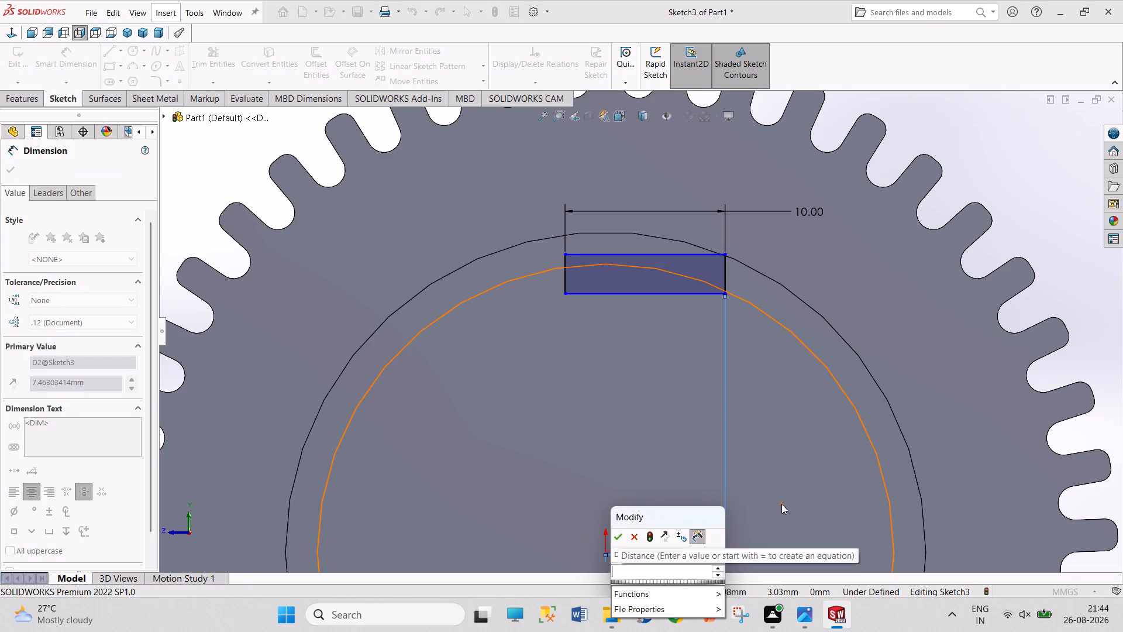
pyautogui.press('5')
pyautogui.press('Return')
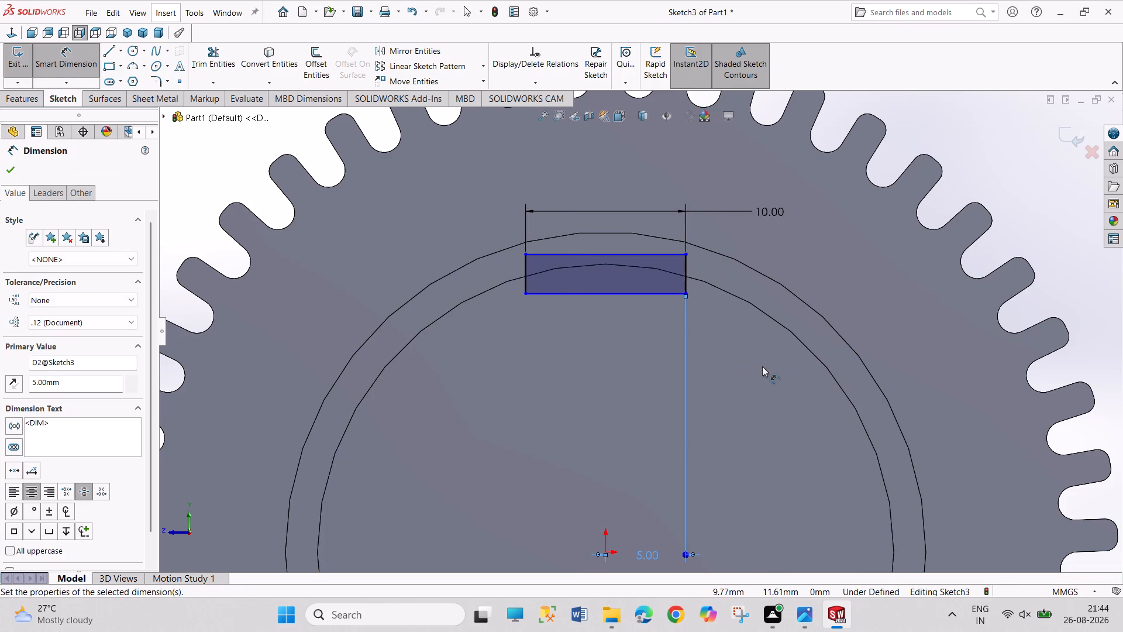
# Dimension the rectangle's lower edge 32.5 mm from the bottom of the shaft's end circle.
pyautogui.scroll(-2, 762, 366)
pyautogui.scroll(5, 762, 366)
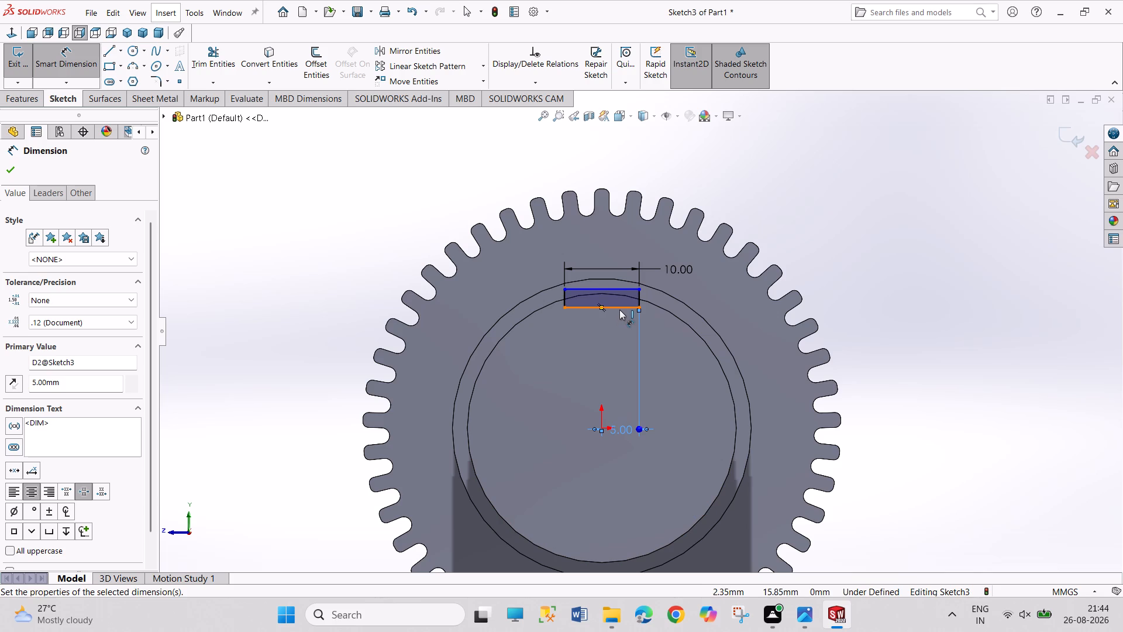
pyautogui.click(619, 310)
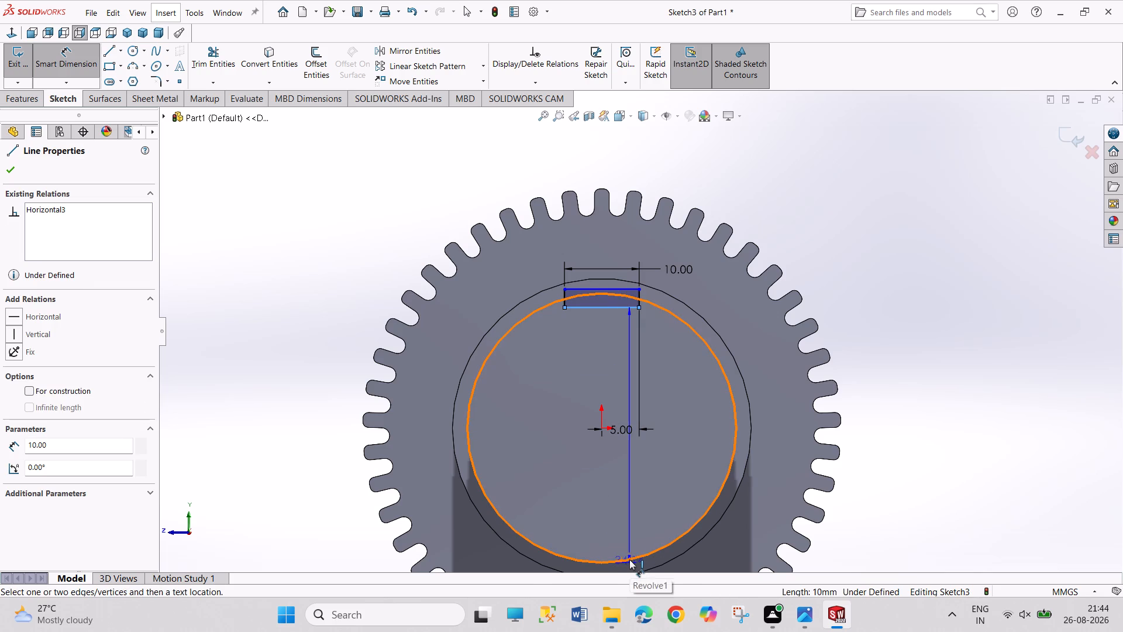
pyautogui.keyDown('shift'); pyautogui.click(629, 559); pyautogui.keyUp('shift')
pyautogui.click(928, 440)
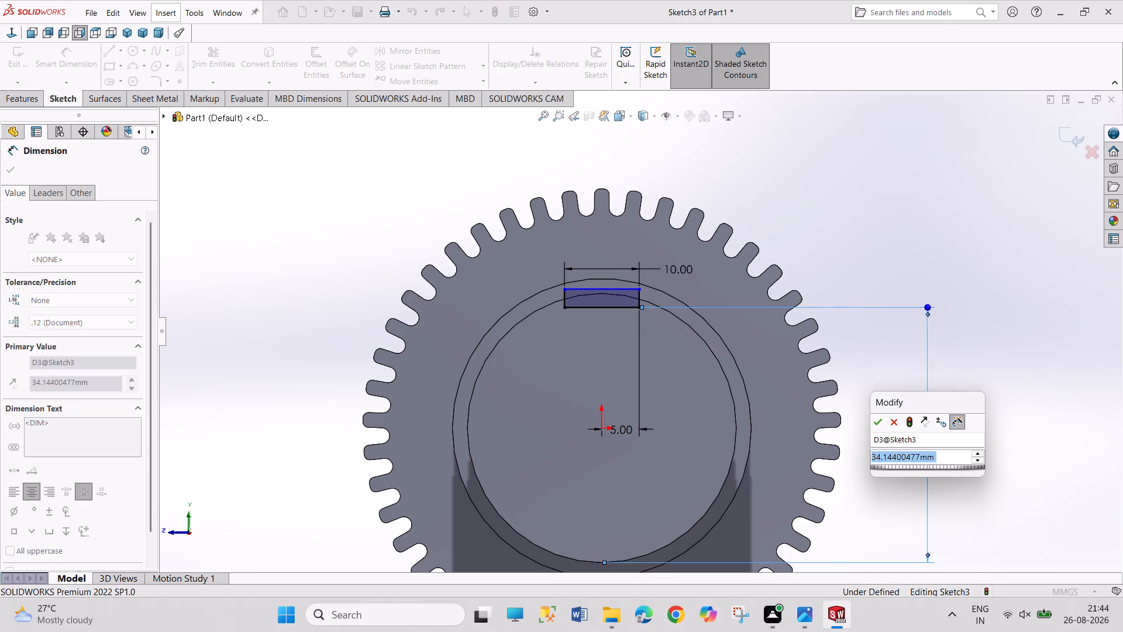
pyautogui.write('32.5')
pyautogui.press('Return')
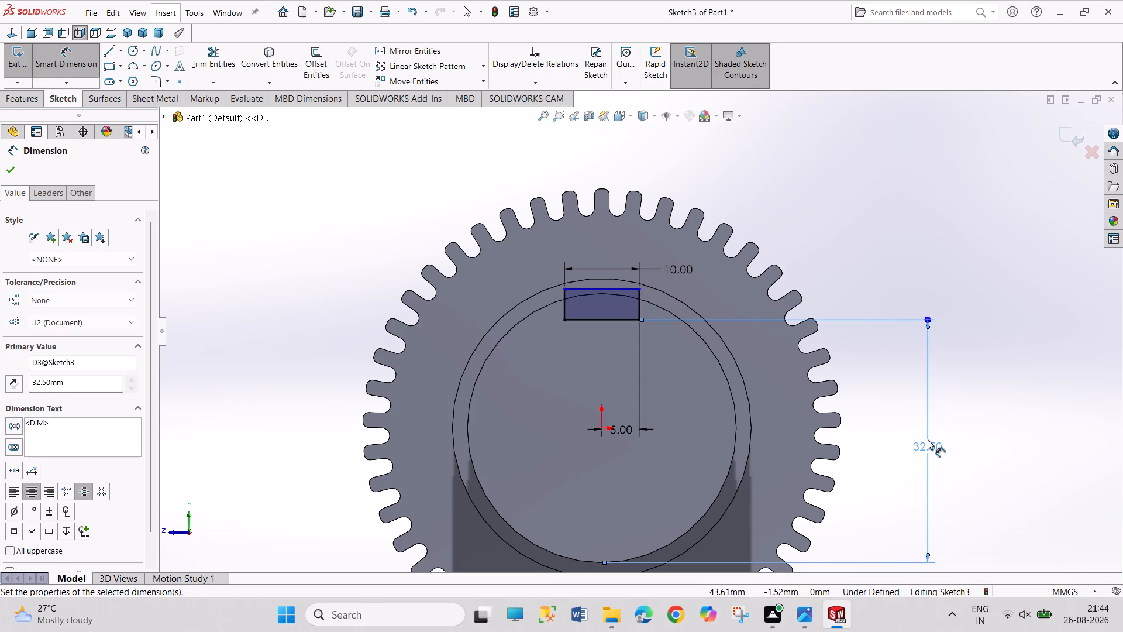
pyautogui.rightClick(881, 243)
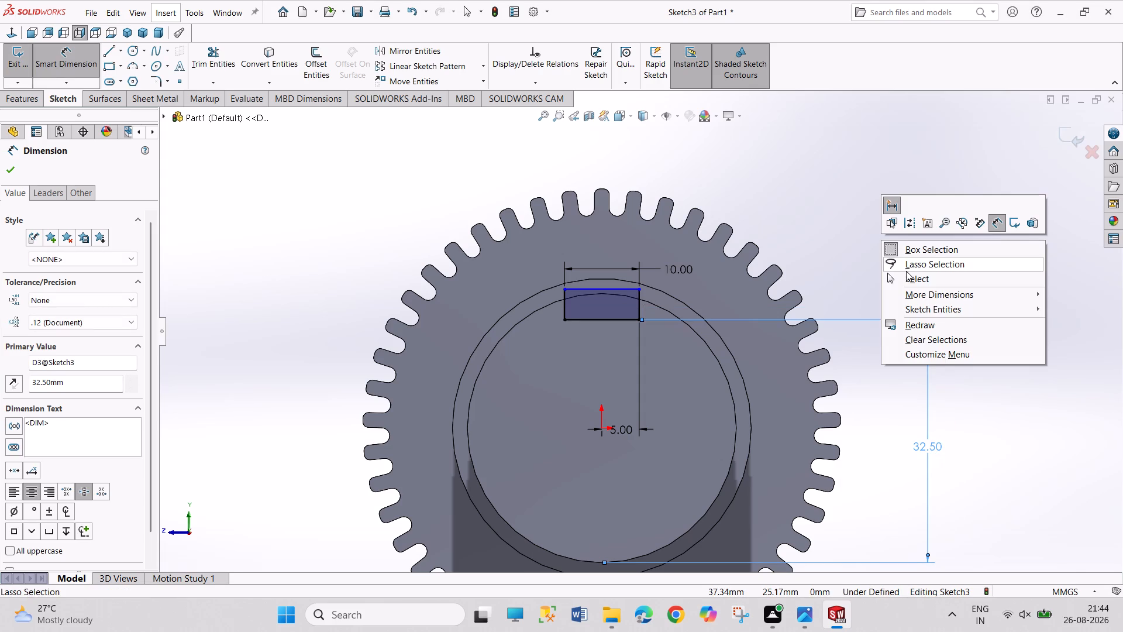
pyautogui.click(901, 275)
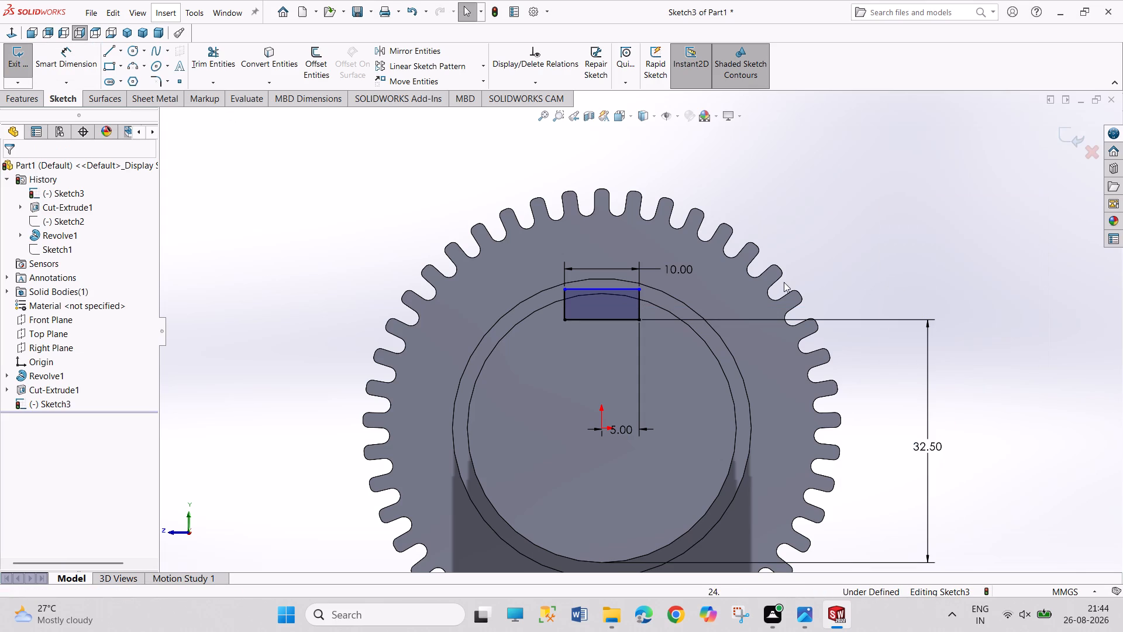
# Stretch the rectangle's upper edge upward past the outline of the larger shaft section.
pyautogui.moveTo(624, 292); pyautogui.dragTo(628, 269)
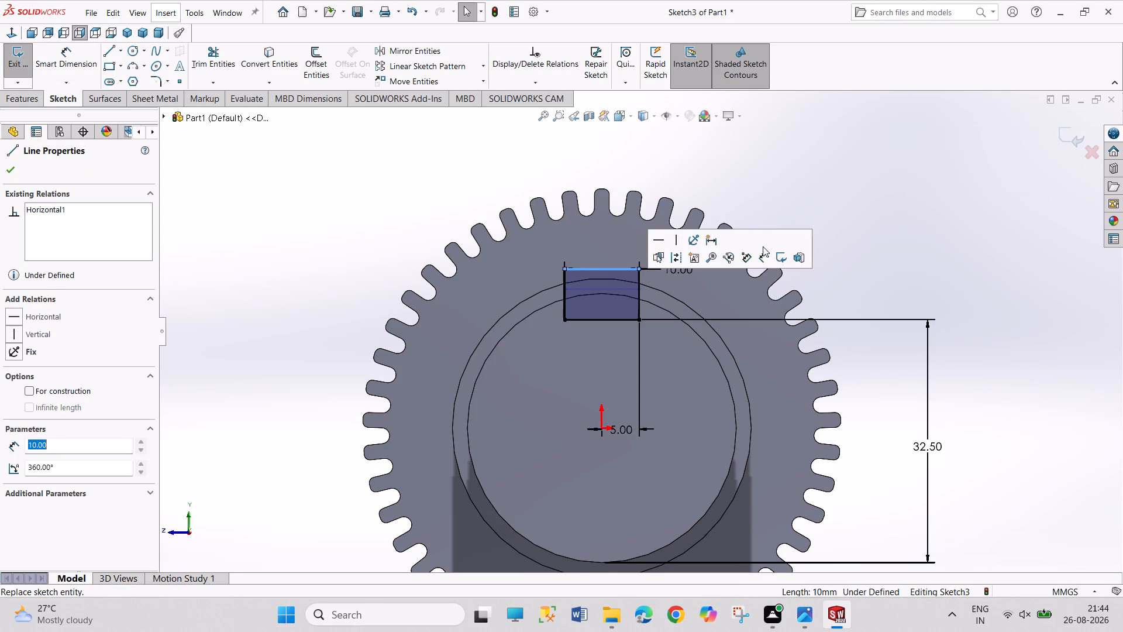
pyautogui.click(949, 228)
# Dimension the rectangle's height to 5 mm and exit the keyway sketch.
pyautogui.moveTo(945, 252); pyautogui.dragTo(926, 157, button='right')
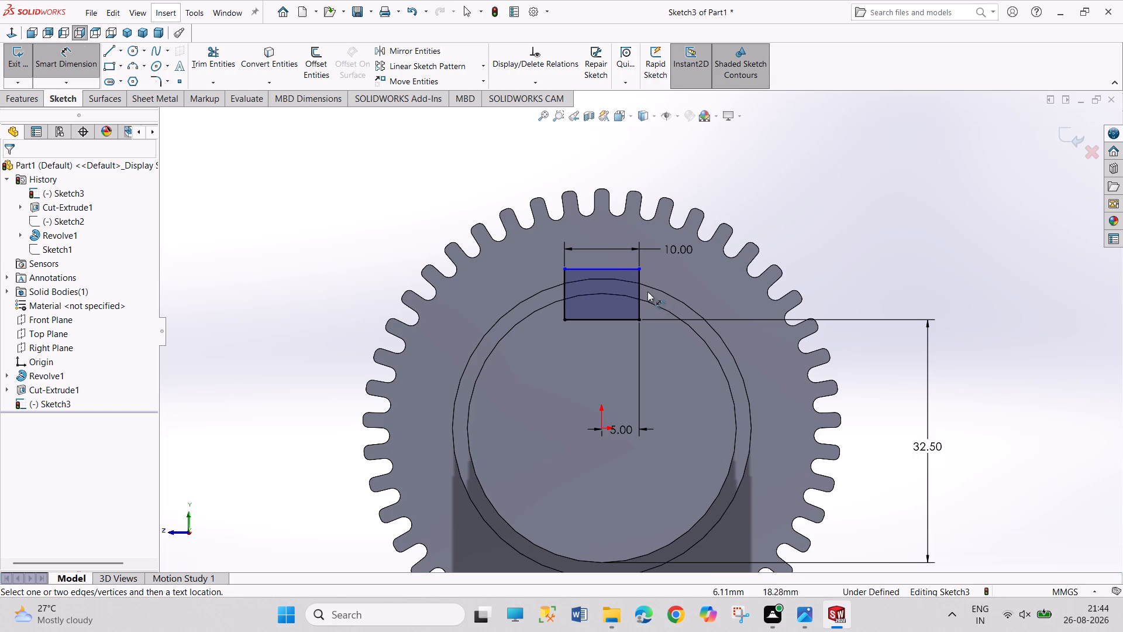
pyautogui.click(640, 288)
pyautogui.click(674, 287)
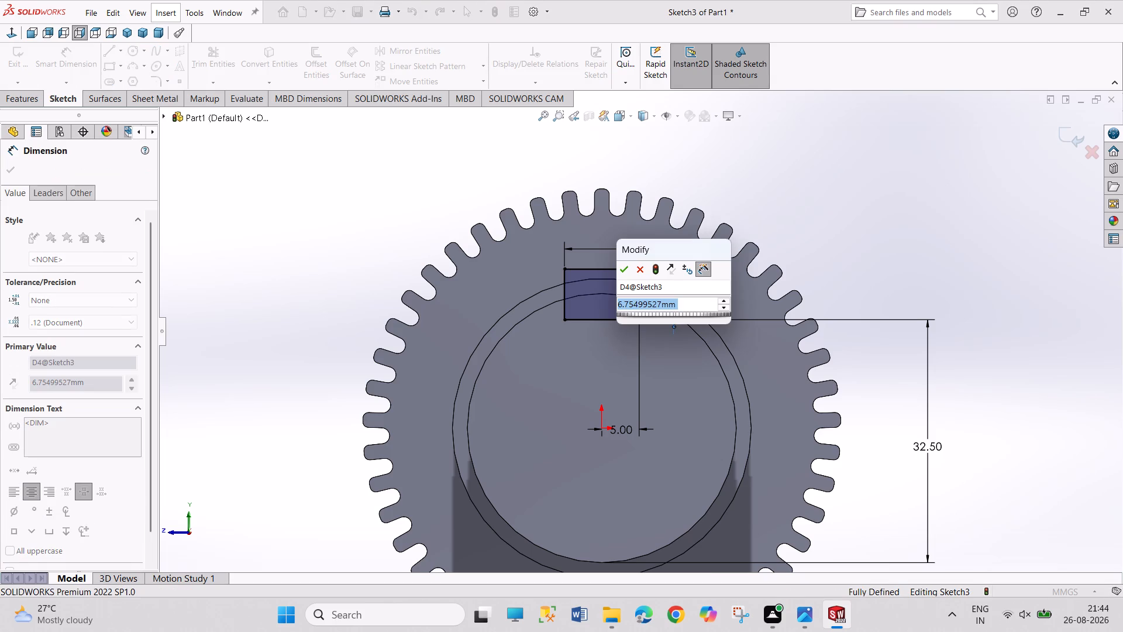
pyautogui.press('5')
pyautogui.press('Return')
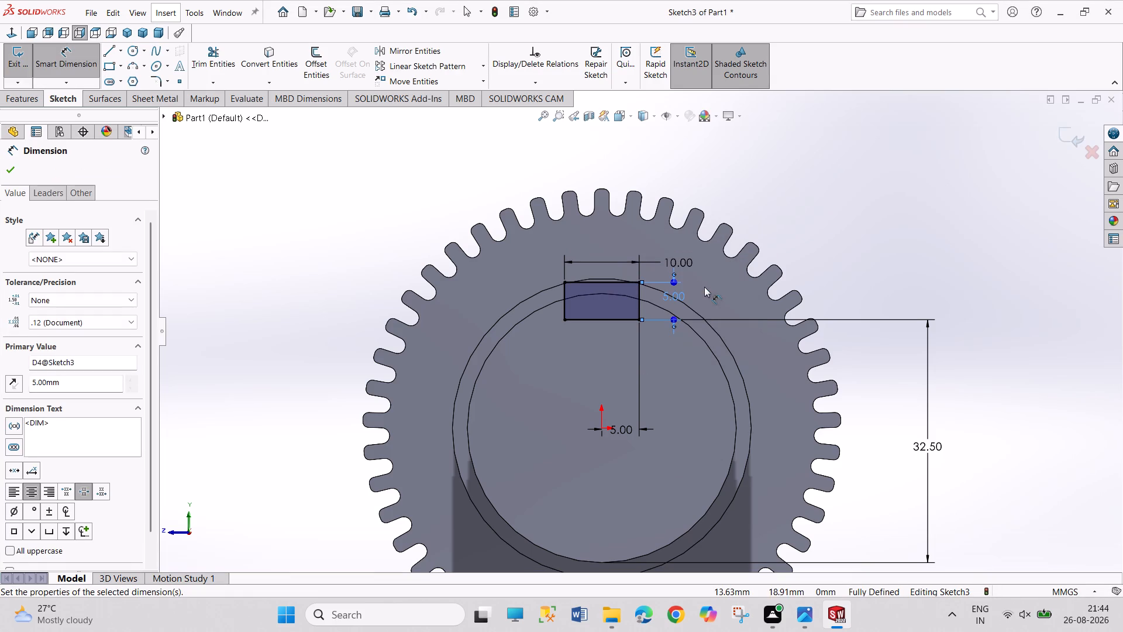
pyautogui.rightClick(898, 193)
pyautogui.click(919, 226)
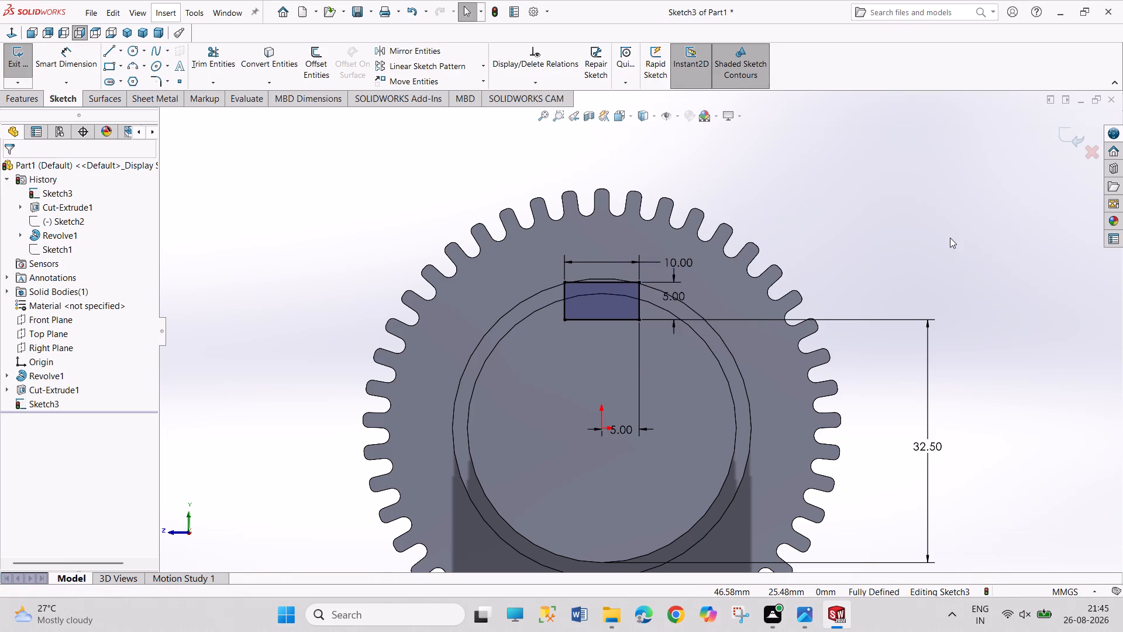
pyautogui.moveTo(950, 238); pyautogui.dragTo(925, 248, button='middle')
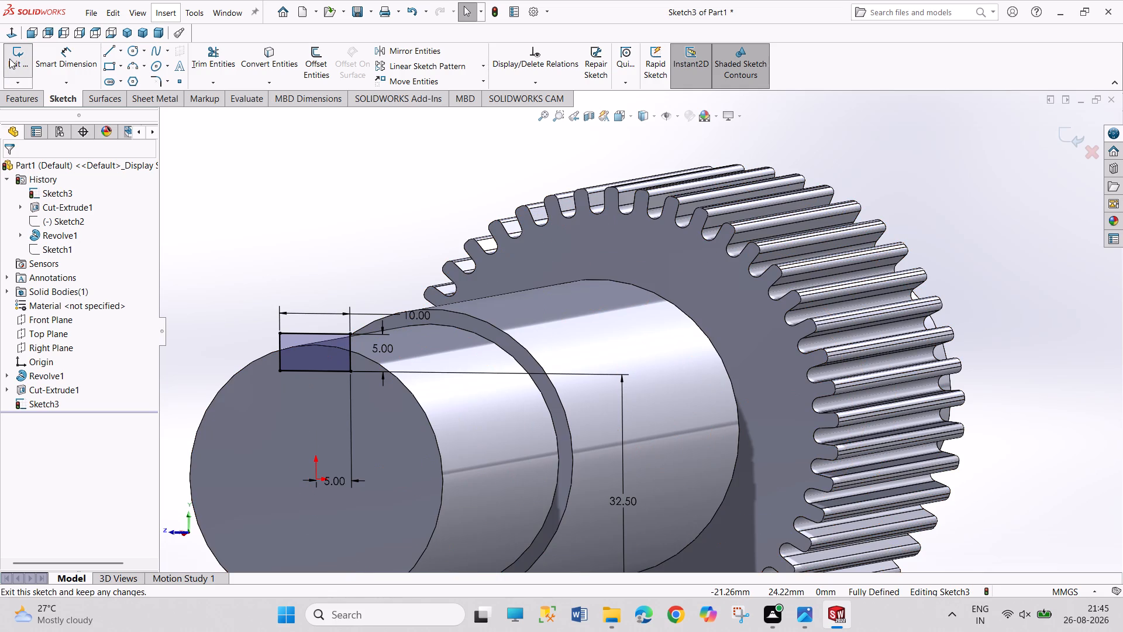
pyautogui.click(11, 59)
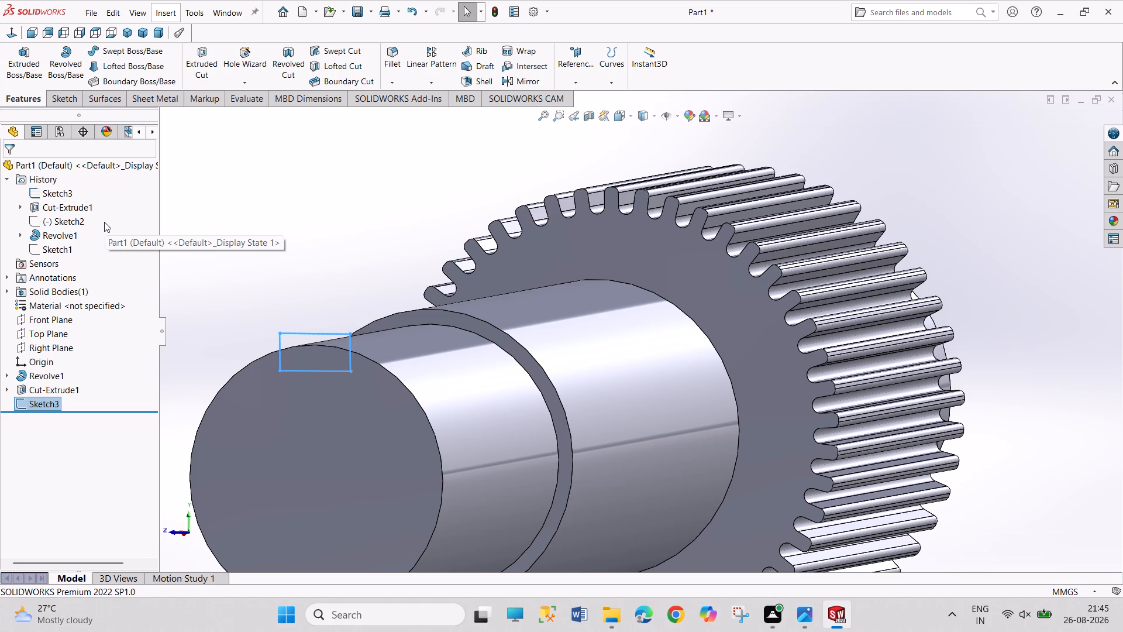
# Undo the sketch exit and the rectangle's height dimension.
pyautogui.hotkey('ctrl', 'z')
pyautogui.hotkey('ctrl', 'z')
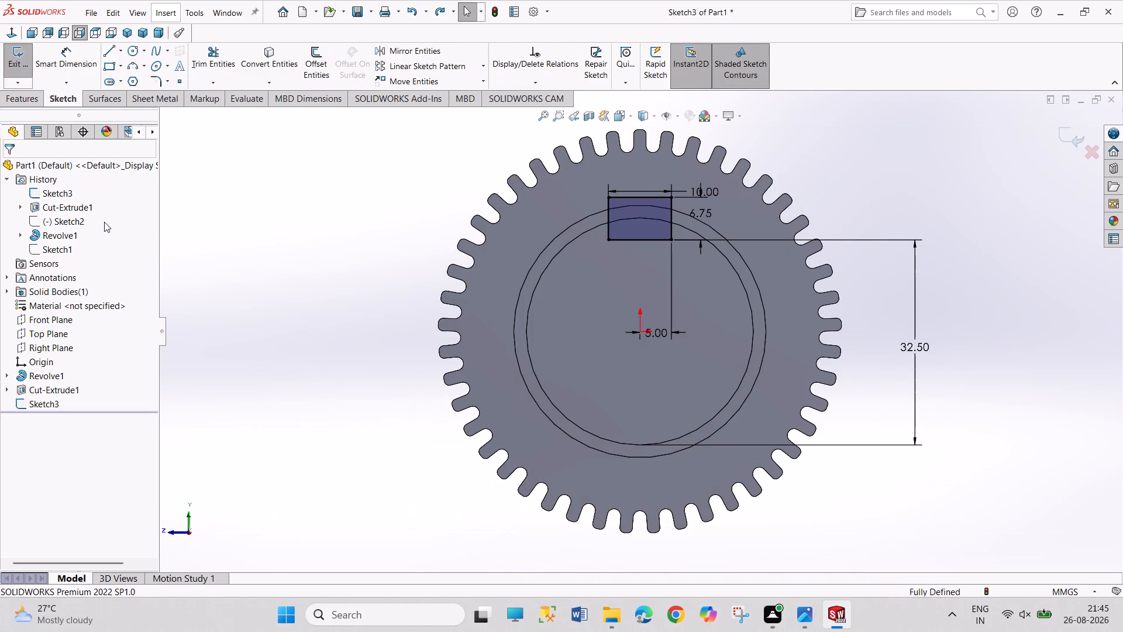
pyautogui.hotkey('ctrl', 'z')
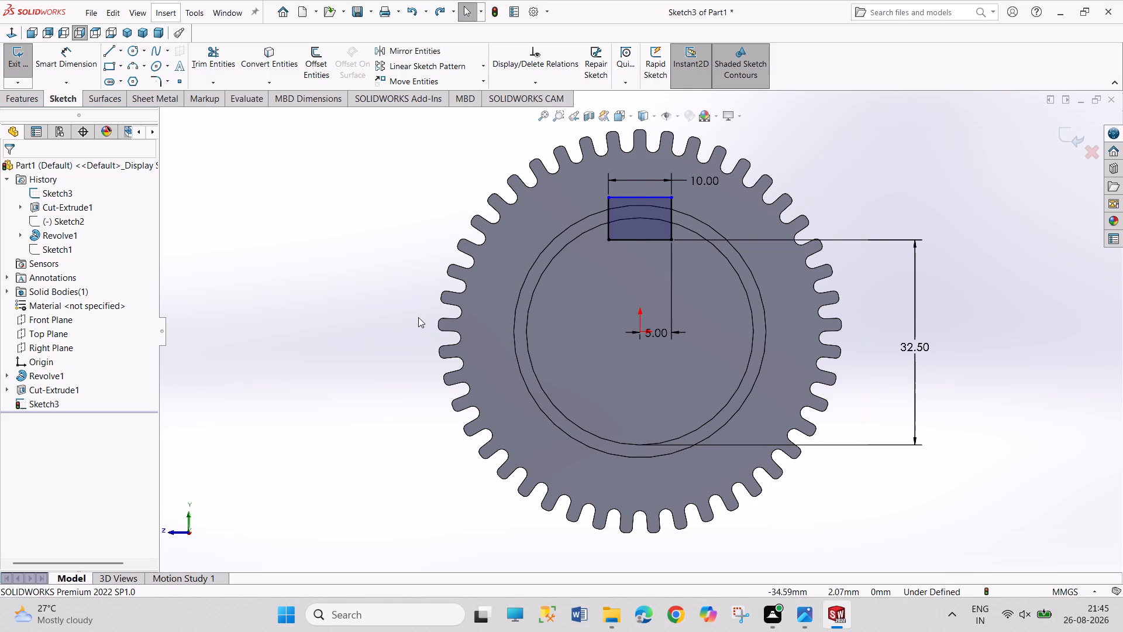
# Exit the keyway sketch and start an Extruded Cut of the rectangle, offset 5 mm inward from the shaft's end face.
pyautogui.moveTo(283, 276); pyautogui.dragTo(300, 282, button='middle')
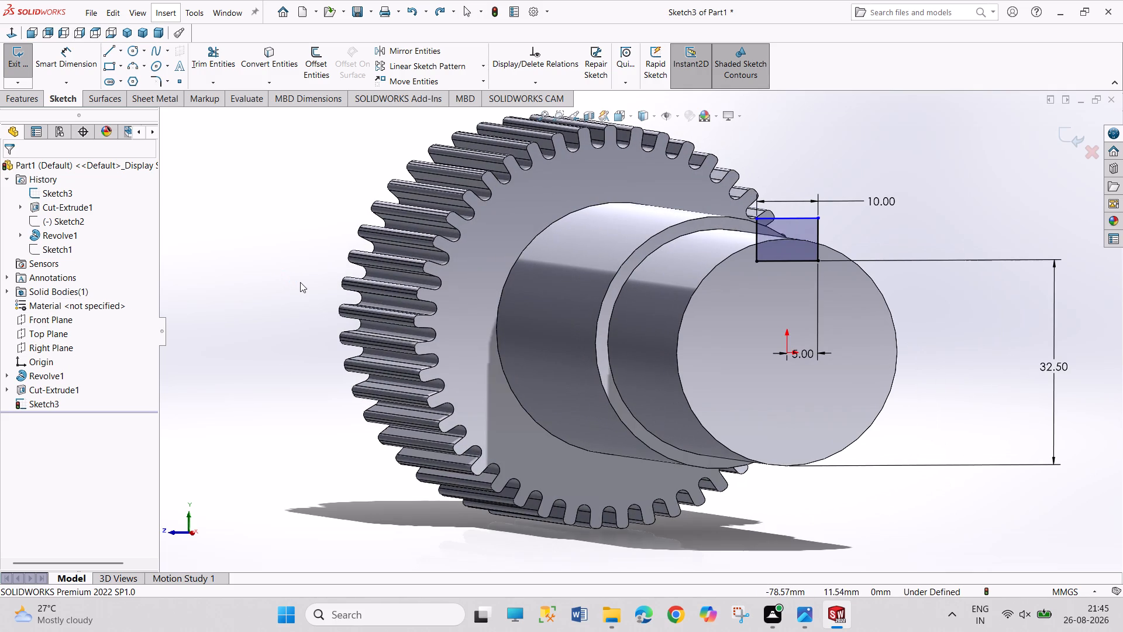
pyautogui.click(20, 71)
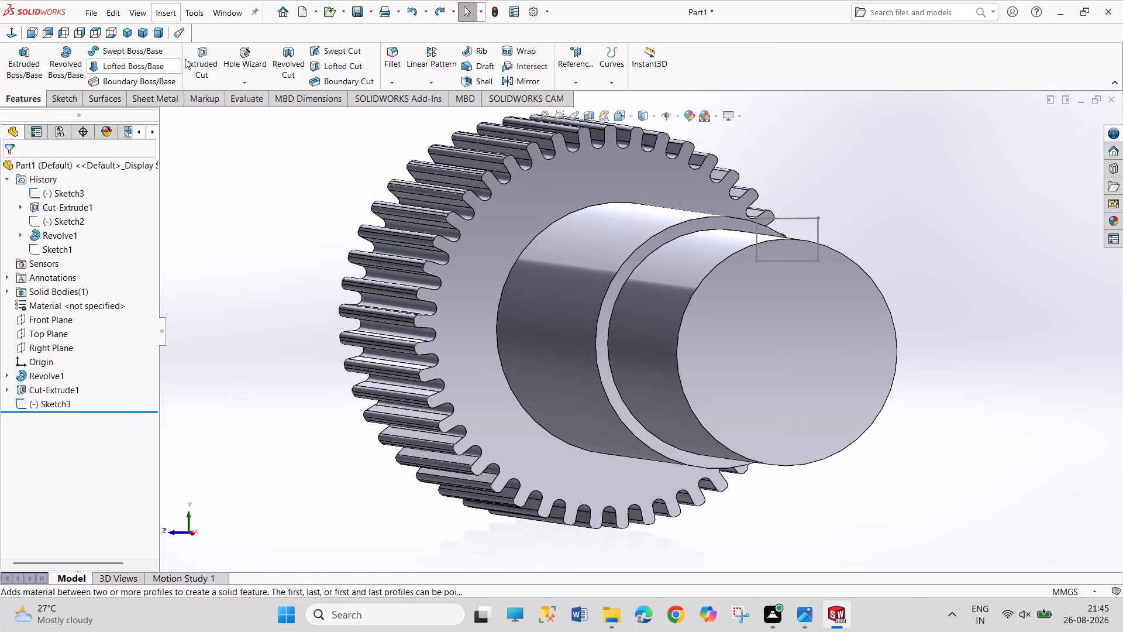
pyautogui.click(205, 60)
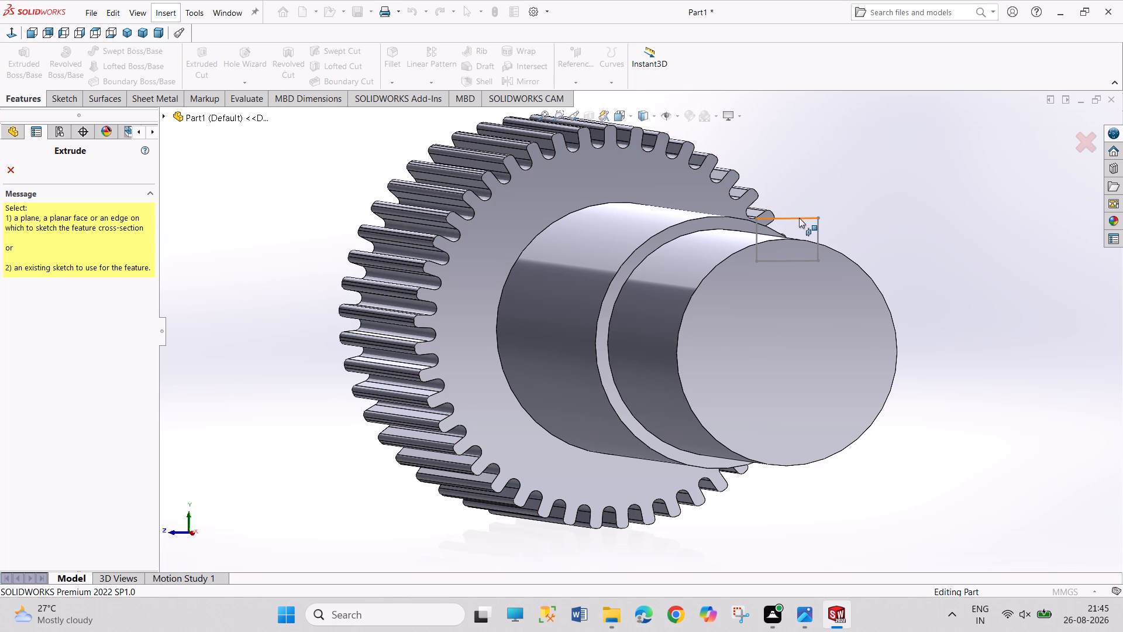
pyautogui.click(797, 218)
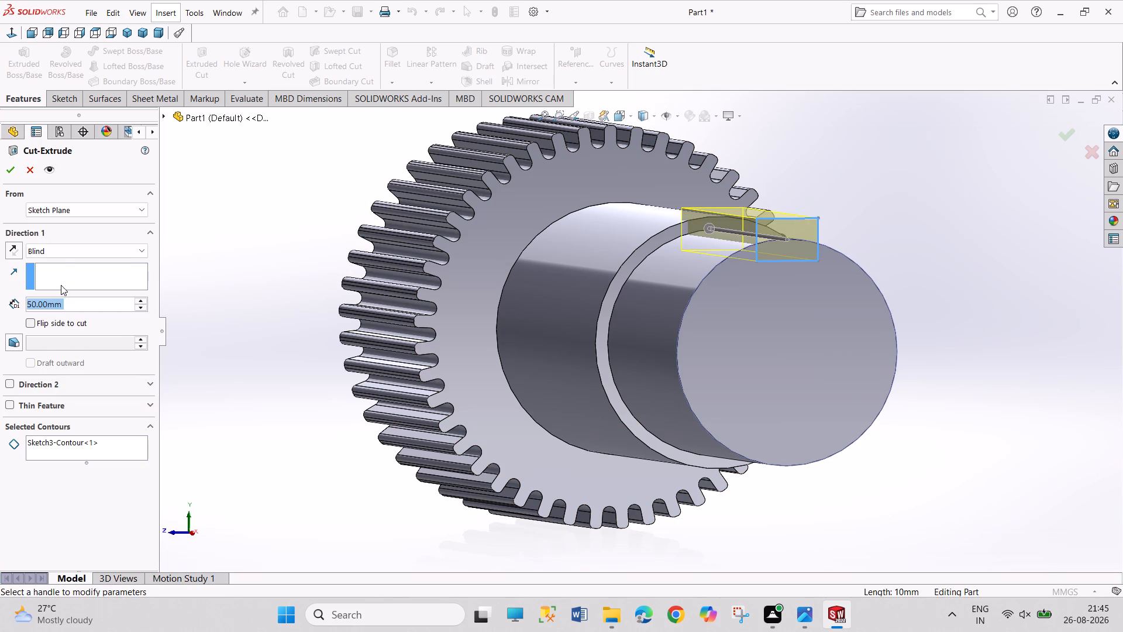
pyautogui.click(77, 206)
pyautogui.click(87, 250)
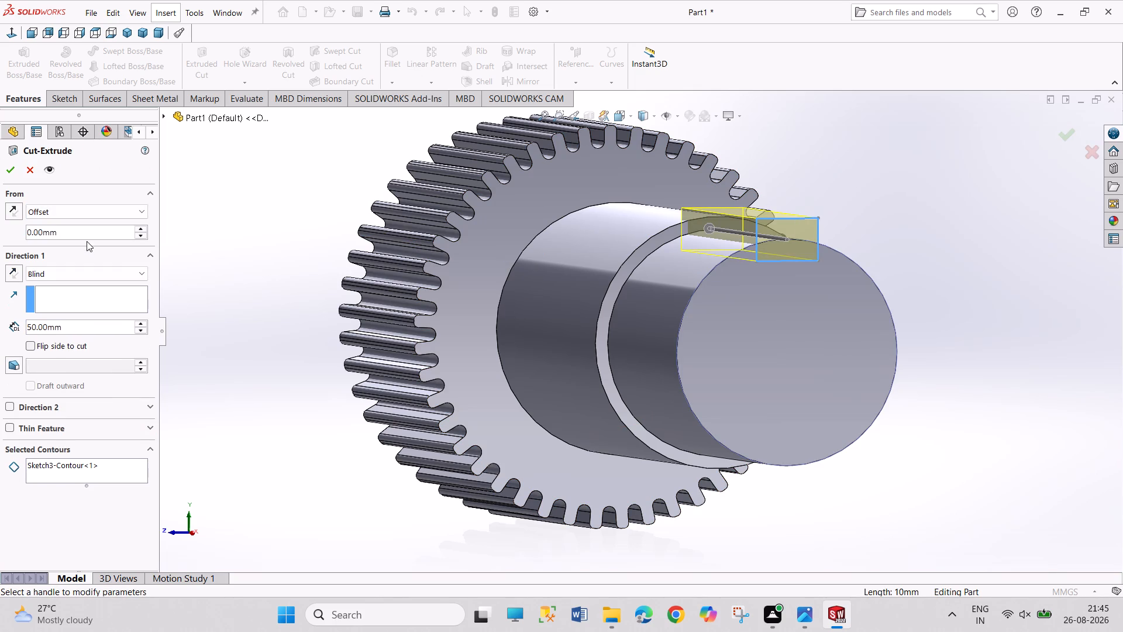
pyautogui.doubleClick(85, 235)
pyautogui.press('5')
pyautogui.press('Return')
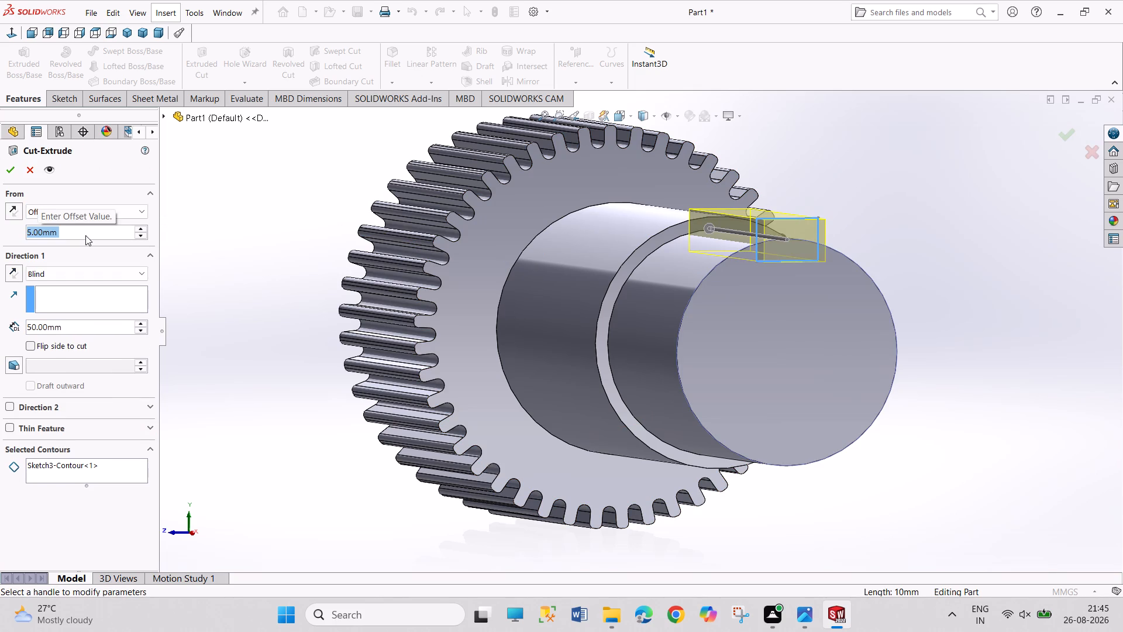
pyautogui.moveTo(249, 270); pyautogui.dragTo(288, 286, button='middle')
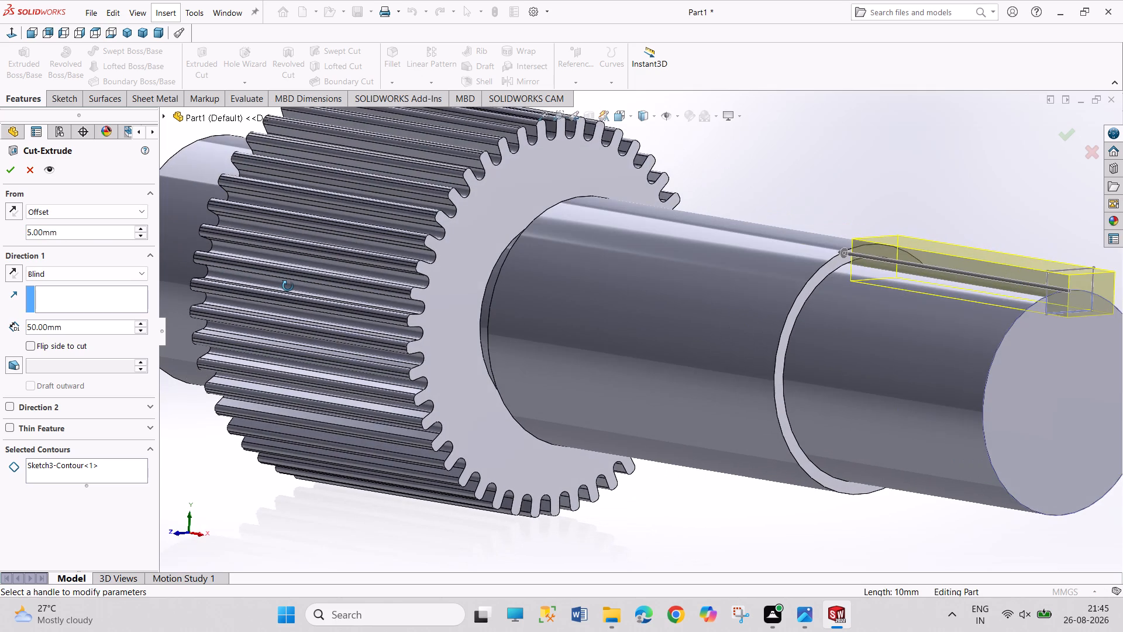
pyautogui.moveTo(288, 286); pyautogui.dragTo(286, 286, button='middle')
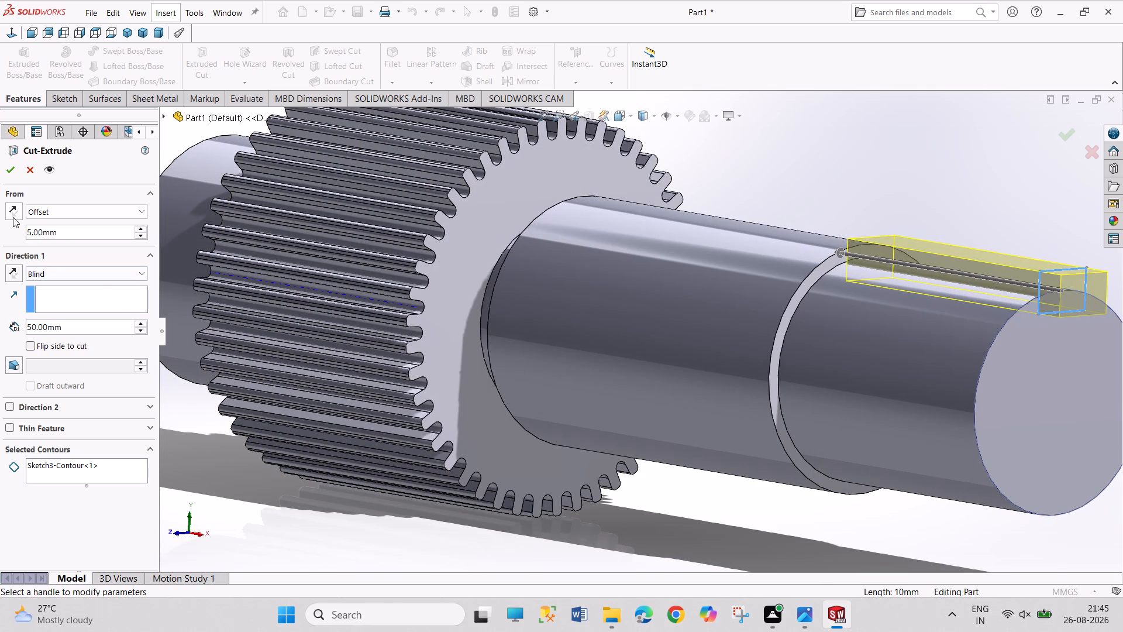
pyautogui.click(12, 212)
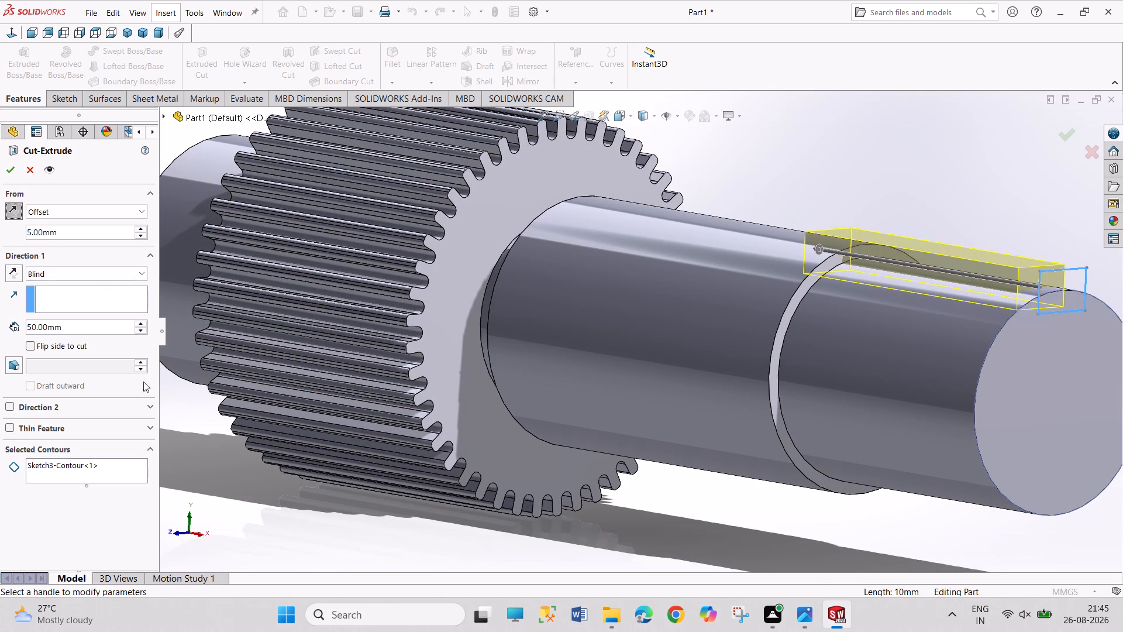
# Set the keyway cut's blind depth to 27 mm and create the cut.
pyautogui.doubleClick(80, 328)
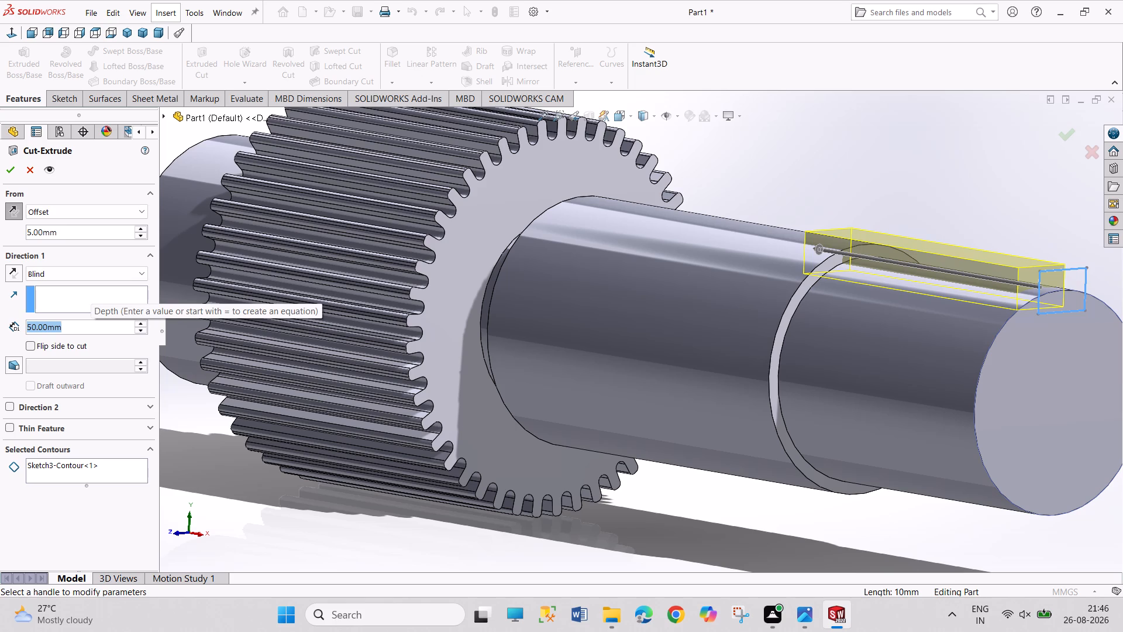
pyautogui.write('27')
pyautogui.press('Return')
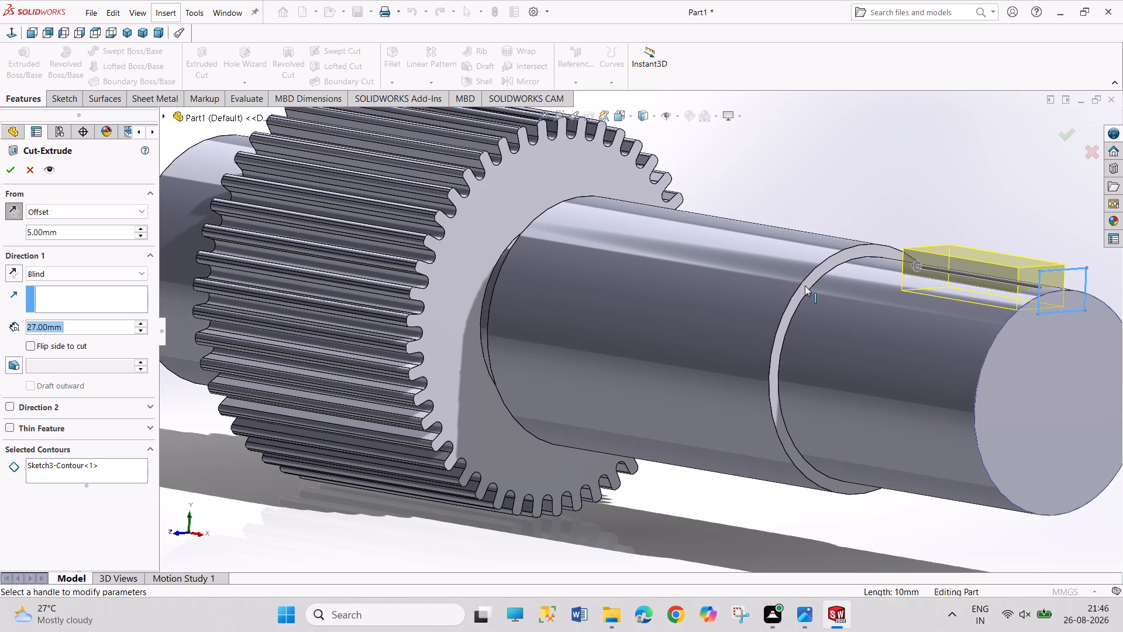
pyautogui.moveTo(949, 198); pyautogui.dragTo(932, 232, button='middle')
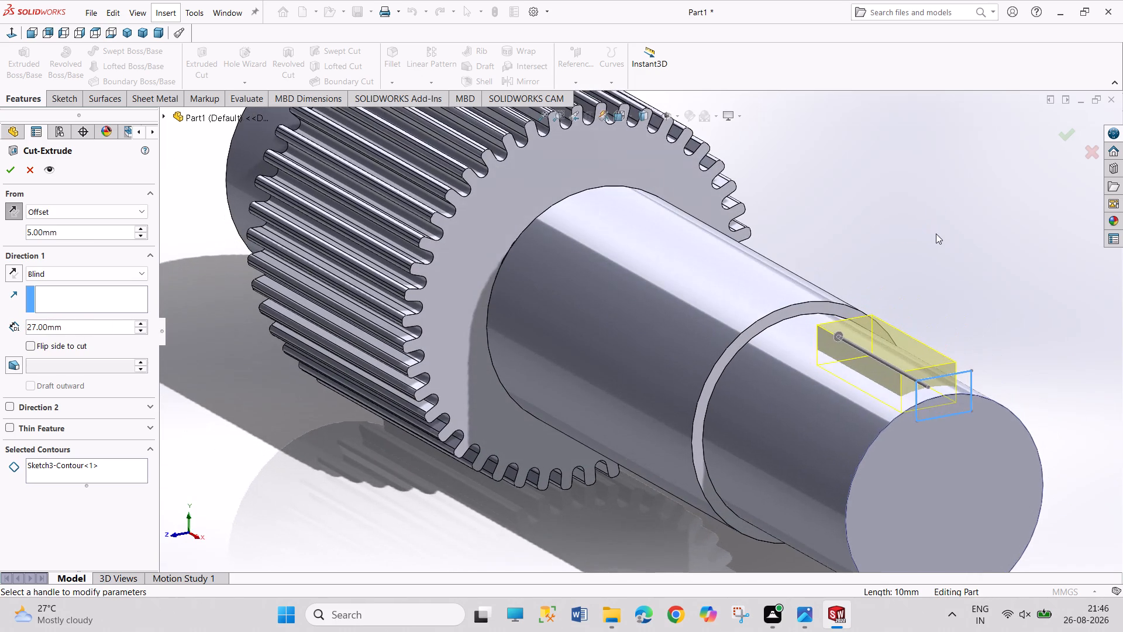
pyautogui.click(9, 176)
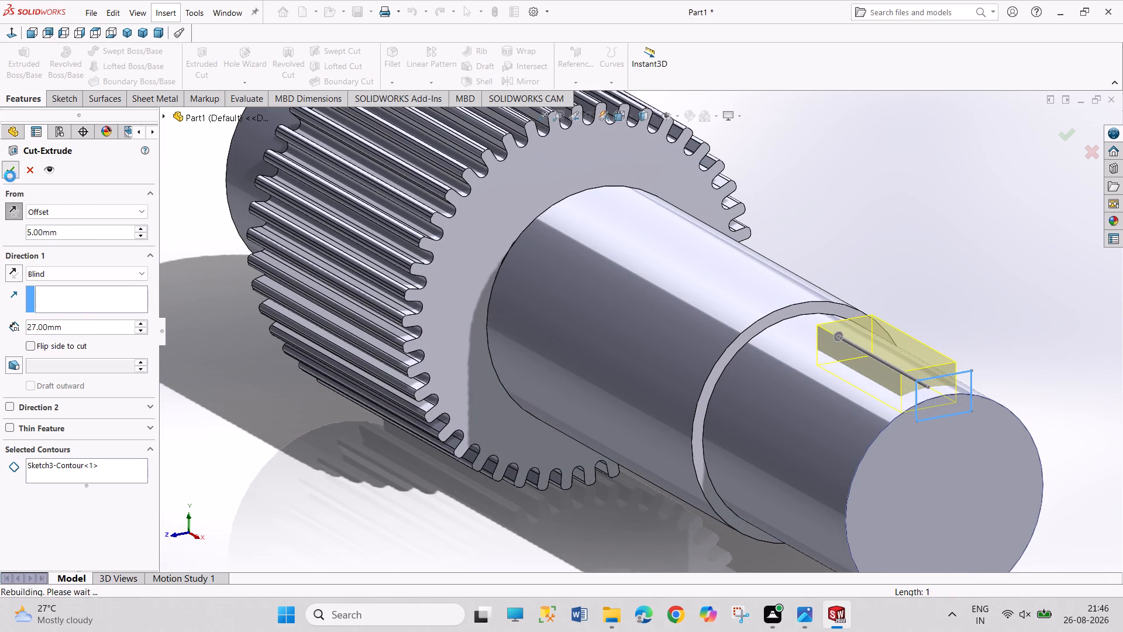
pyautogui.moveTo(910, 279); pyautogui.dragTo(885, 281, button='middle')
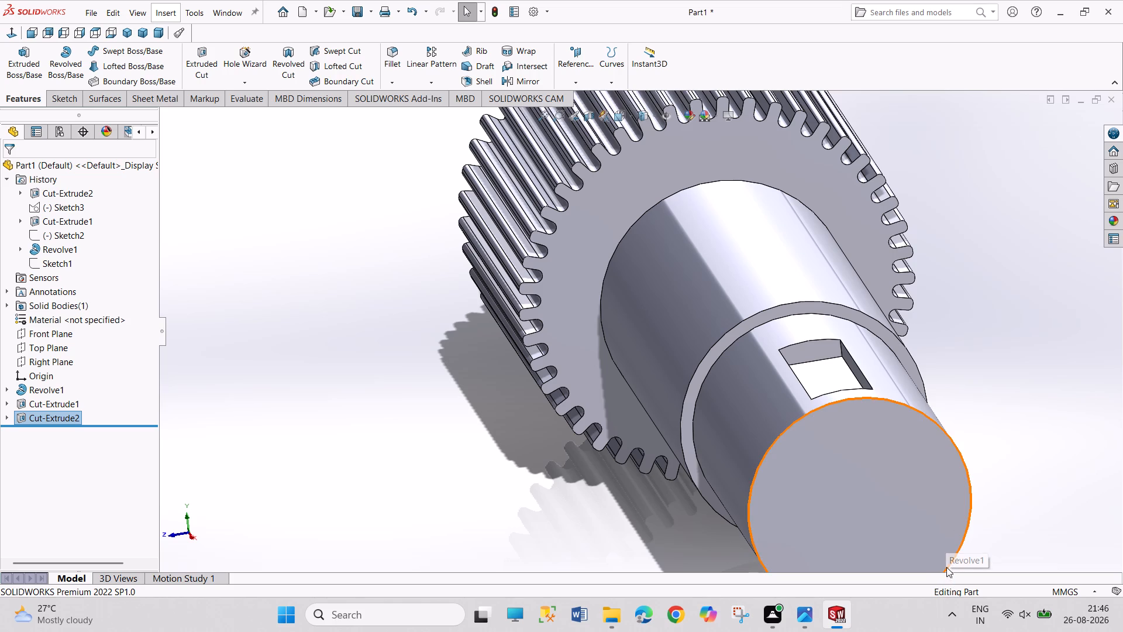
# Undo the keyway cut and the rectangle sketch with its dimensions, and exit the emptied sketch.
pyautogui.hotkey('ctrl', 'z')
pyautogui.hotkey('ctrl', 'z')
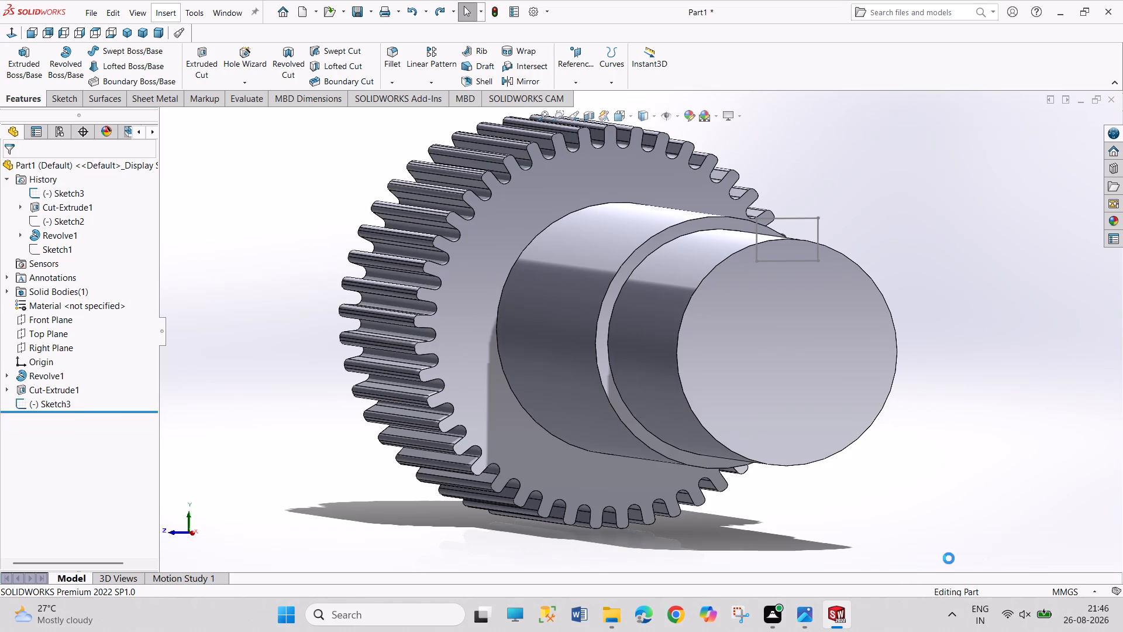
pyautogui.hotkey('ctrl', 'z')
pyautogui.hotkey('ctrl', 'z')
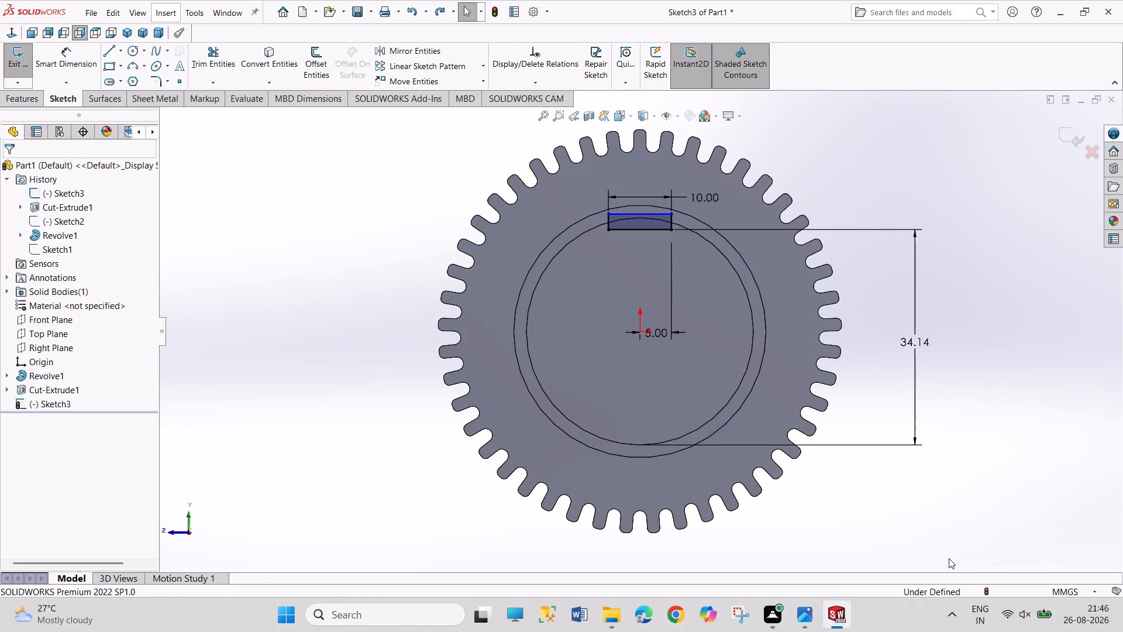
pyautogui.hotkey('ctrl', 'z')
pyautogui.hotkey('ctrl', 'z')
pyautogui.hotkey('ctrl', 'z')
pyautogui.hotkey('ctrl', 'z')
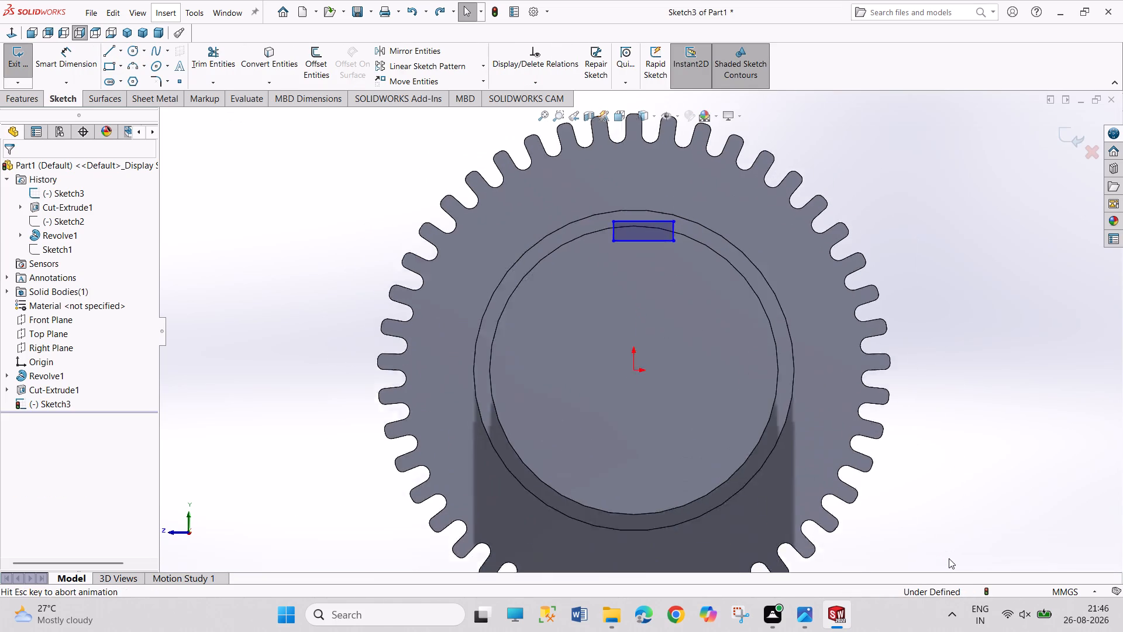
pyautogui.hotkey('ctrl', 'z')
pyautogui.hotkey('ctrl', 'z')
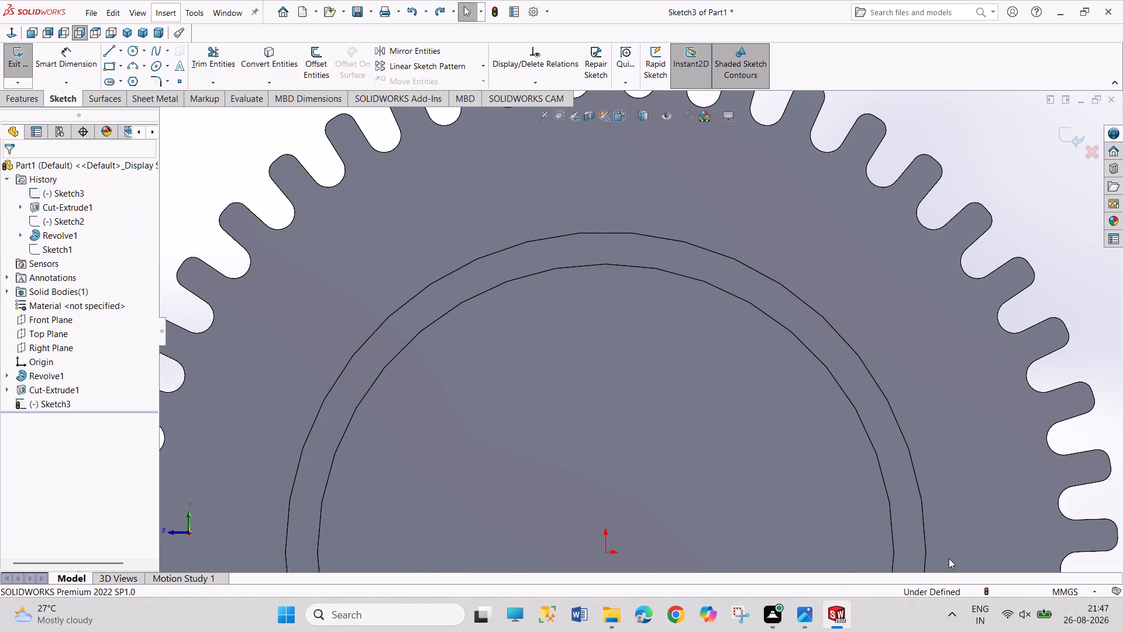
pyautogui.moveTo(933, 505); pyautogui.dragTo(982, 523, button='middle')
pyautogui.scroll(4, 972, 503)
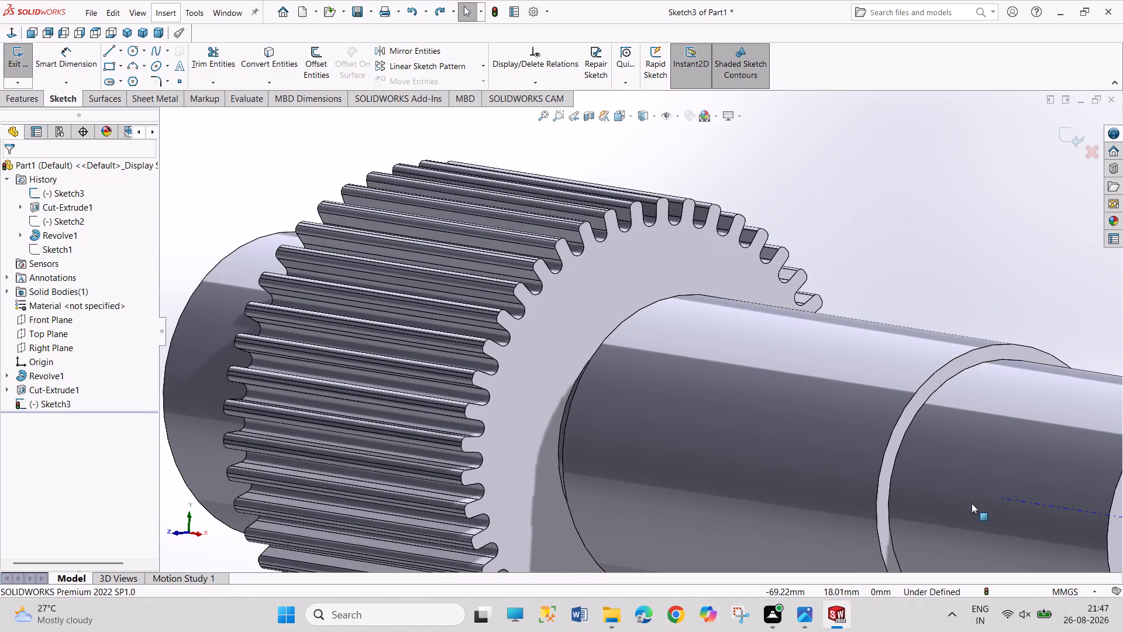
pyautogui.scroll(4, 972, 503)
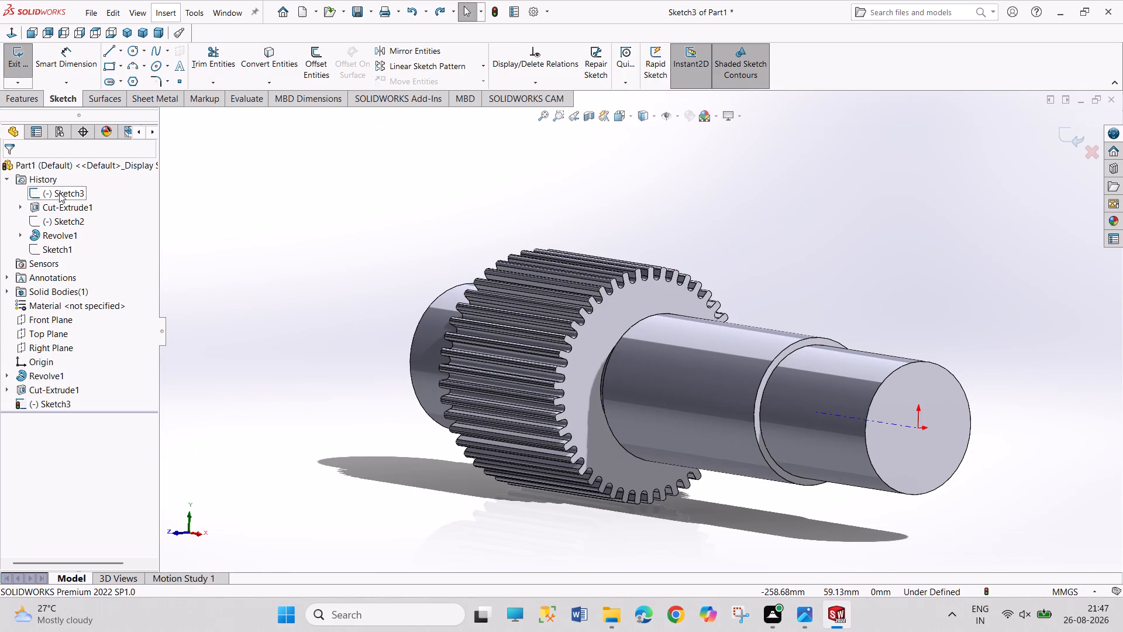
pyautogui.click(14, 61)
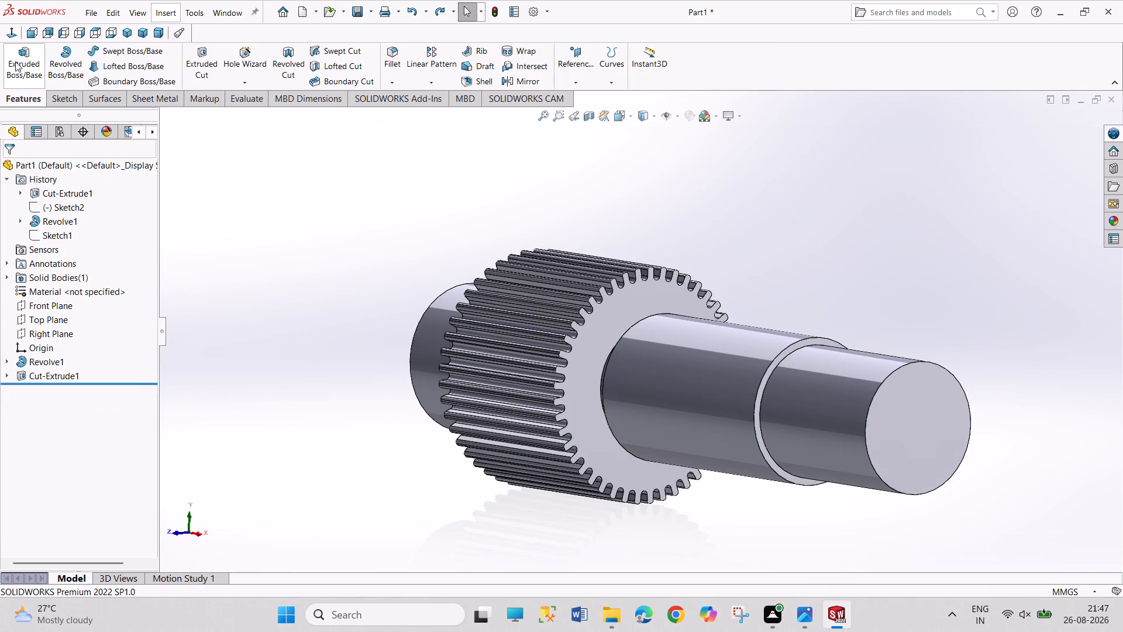
# Start a reference plane parallel to the Top Plane, offset upward by 32.5-18, that is 14.5 mm.
pyautogui.click(48, 321)
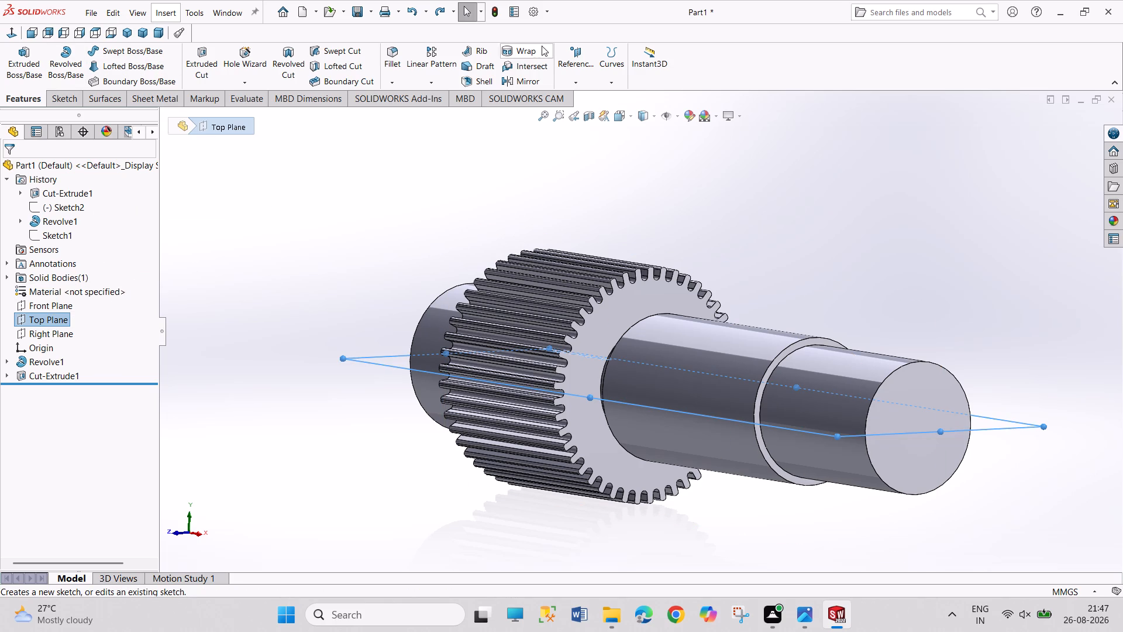
pyautogui.click(574, 64)
pyautogui.click(577, 92)
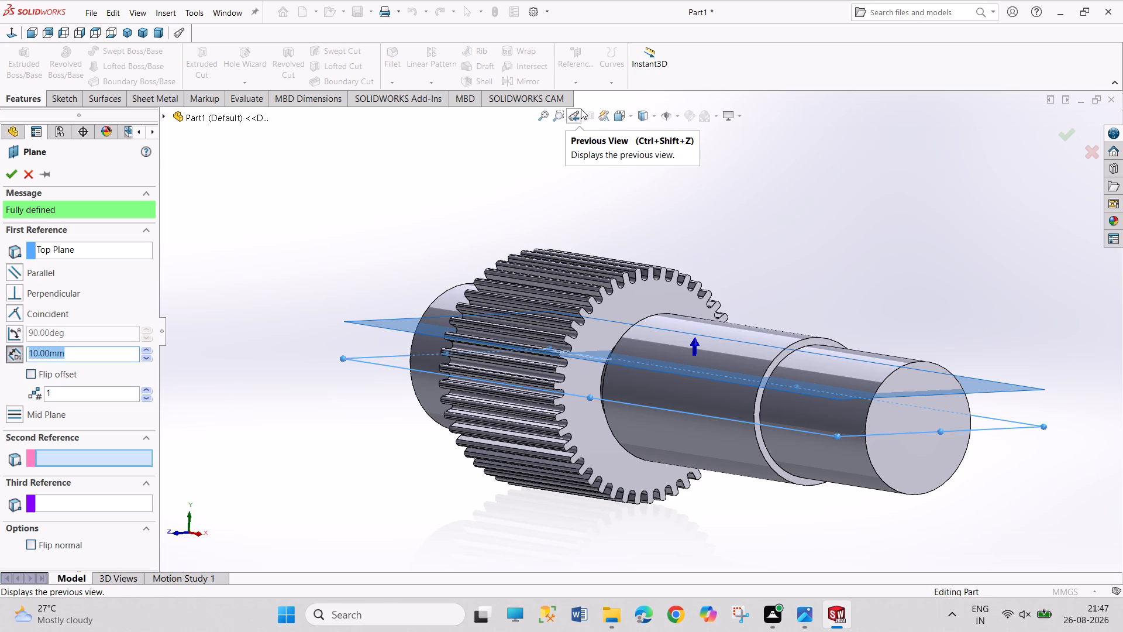
pyautogui.write('32.5')
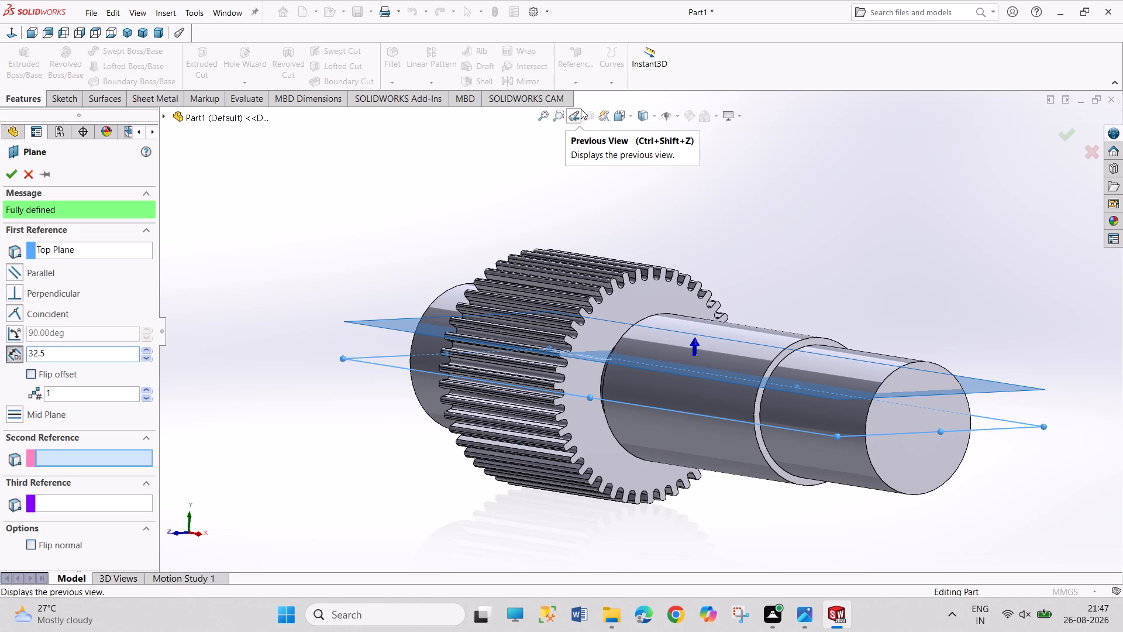
pyautogui.write('-1')
pyautogui.press('8')
pyautogui.press('Return')
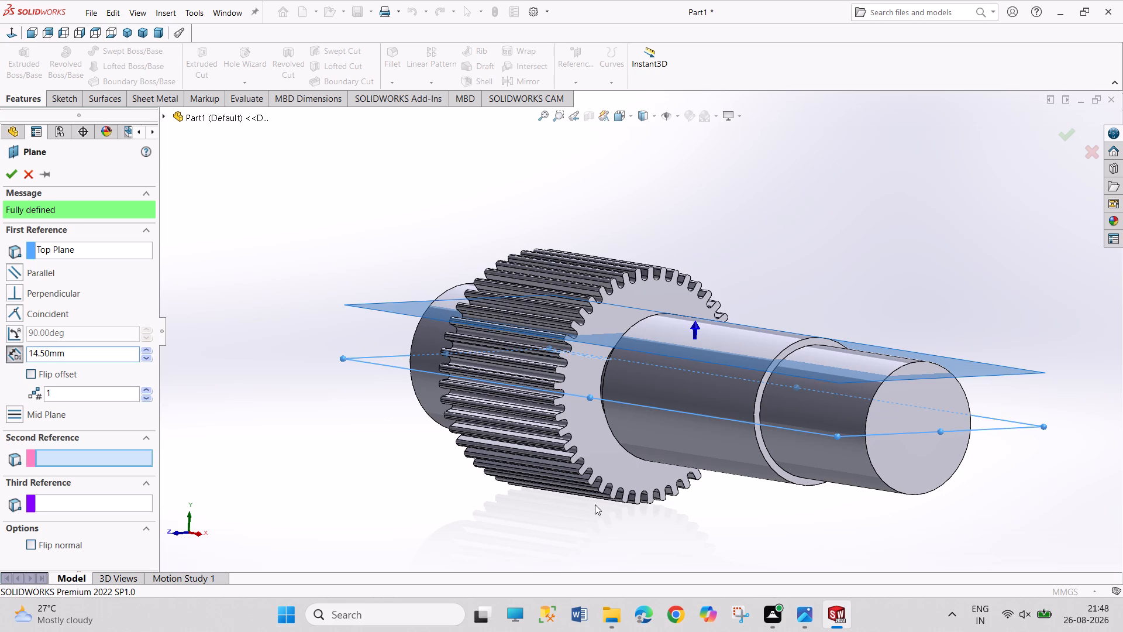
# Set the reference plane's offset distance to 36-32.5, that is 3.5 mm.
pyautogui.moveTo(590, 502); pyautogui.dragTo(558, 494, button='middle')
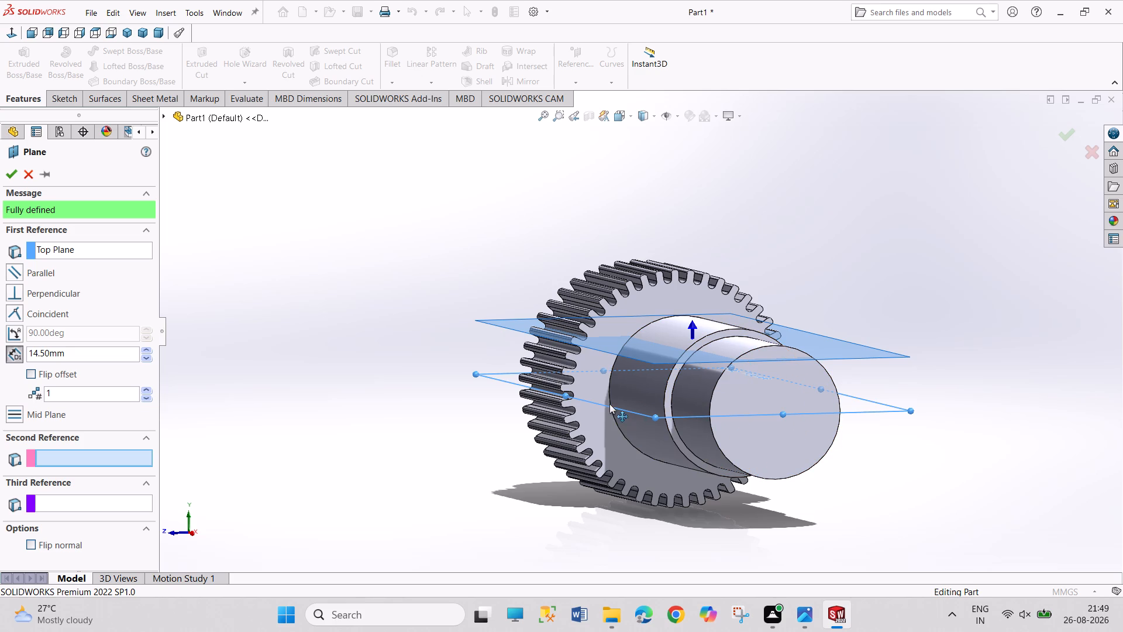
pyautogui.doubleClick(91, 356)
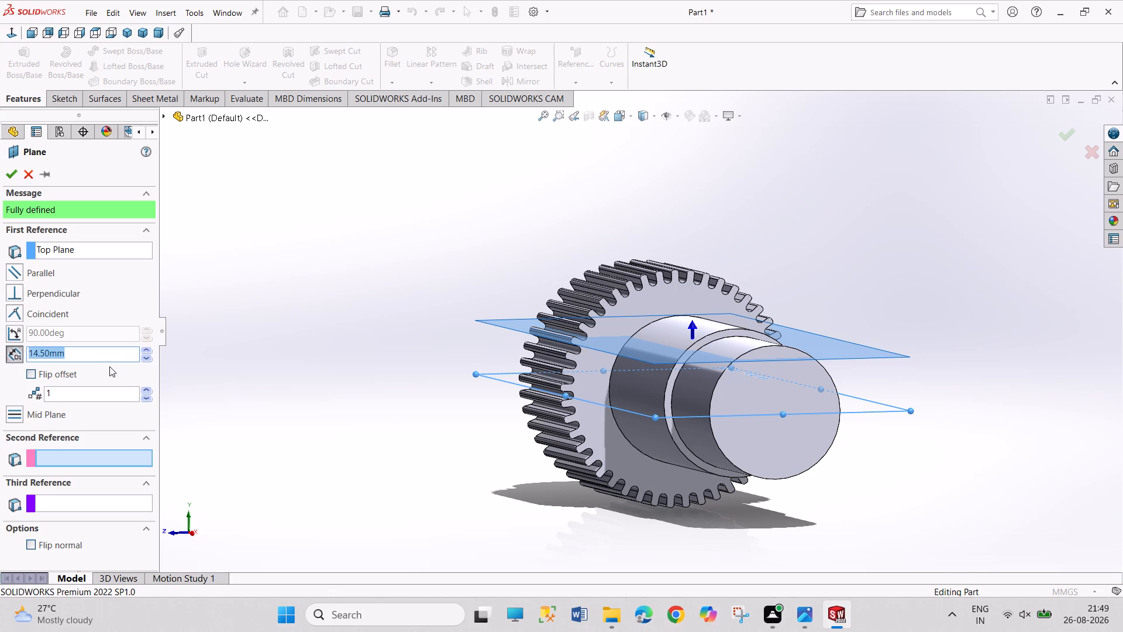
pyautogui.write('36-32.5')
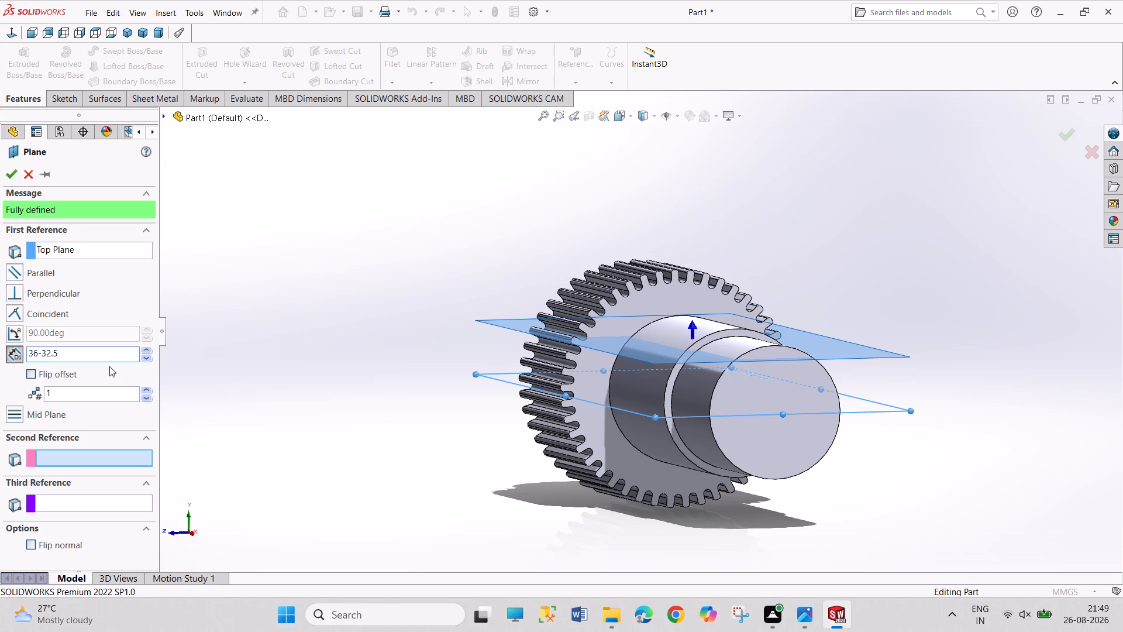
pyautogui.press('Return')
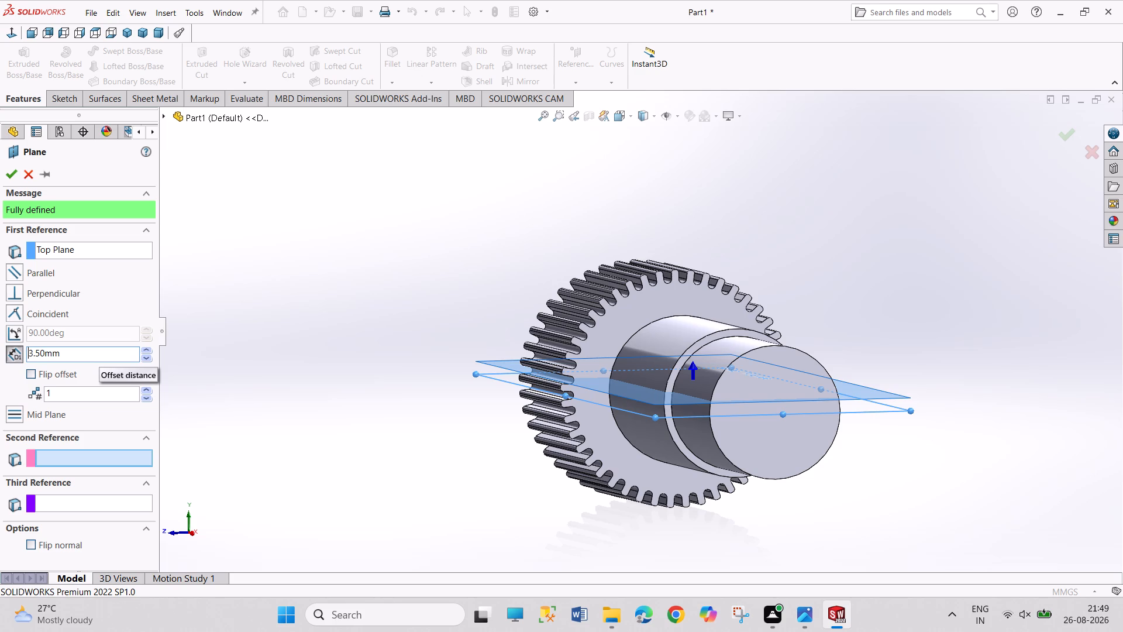
# Set the plane's offset to 18-3.5, that is 14.5 mm, and create the plane.
pyautogui.doubleClick(101, 358)
pyautogui.write('18')
pyautogui.write('-3.5')
pyautogui.press('Return')
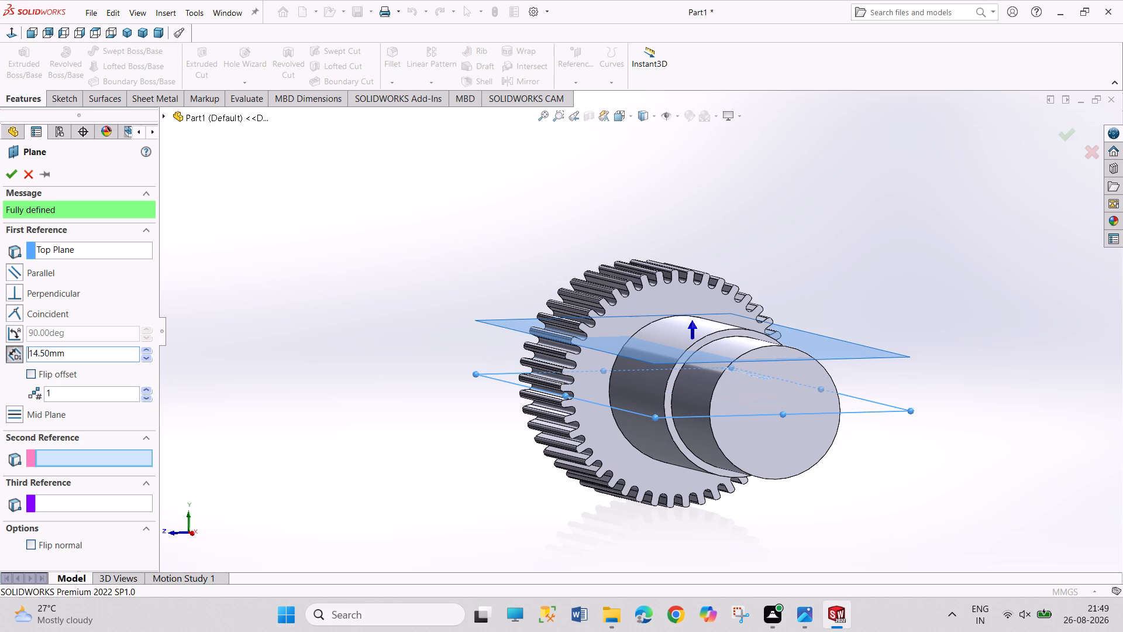
pyautogui.click(15, 177)
# On the new offset plane, sketch a centerpoint straight slot along the shaft axis on the end section, about 22 mm between centers and 6.8 mm wide.
pyautogui.click(855, 341)
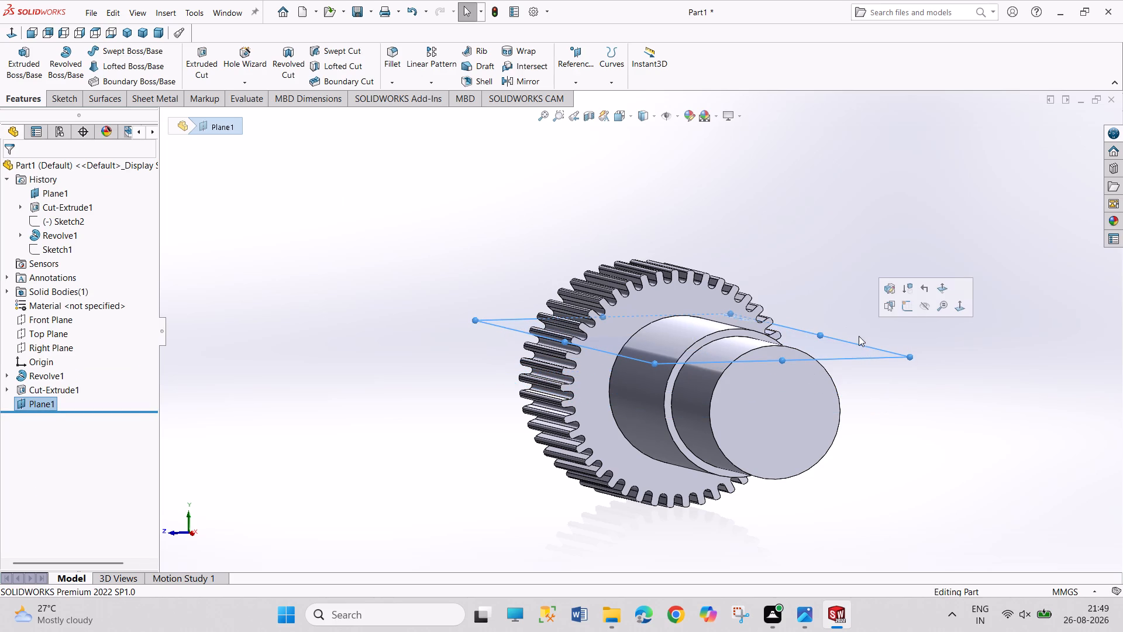
pyautogui.click(906, 311)
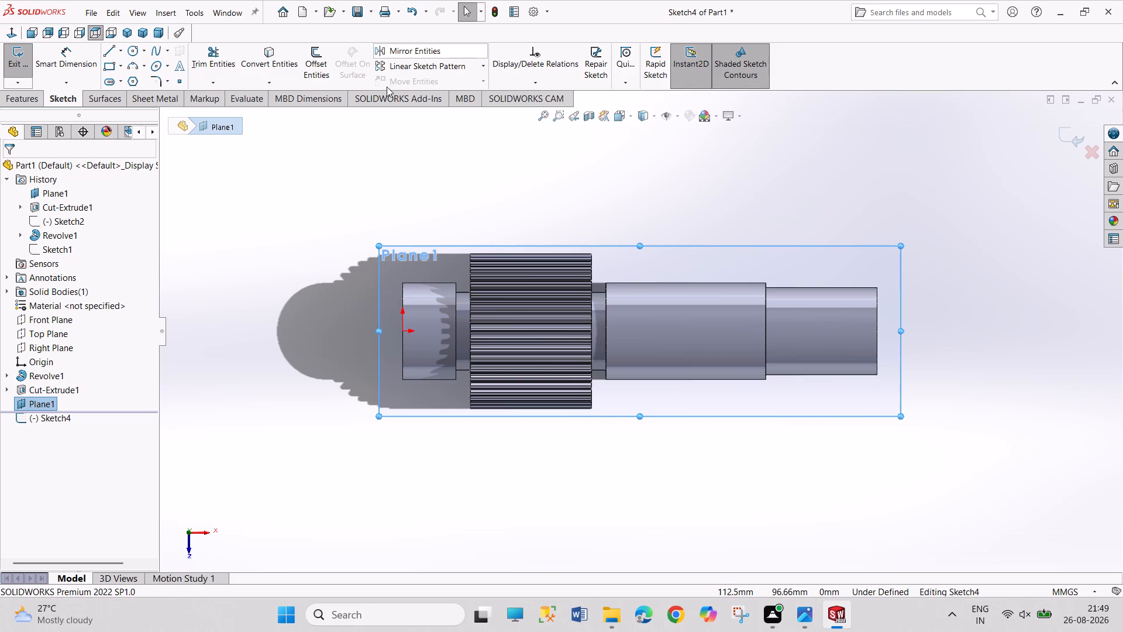
pyautogui.click(110, 83)
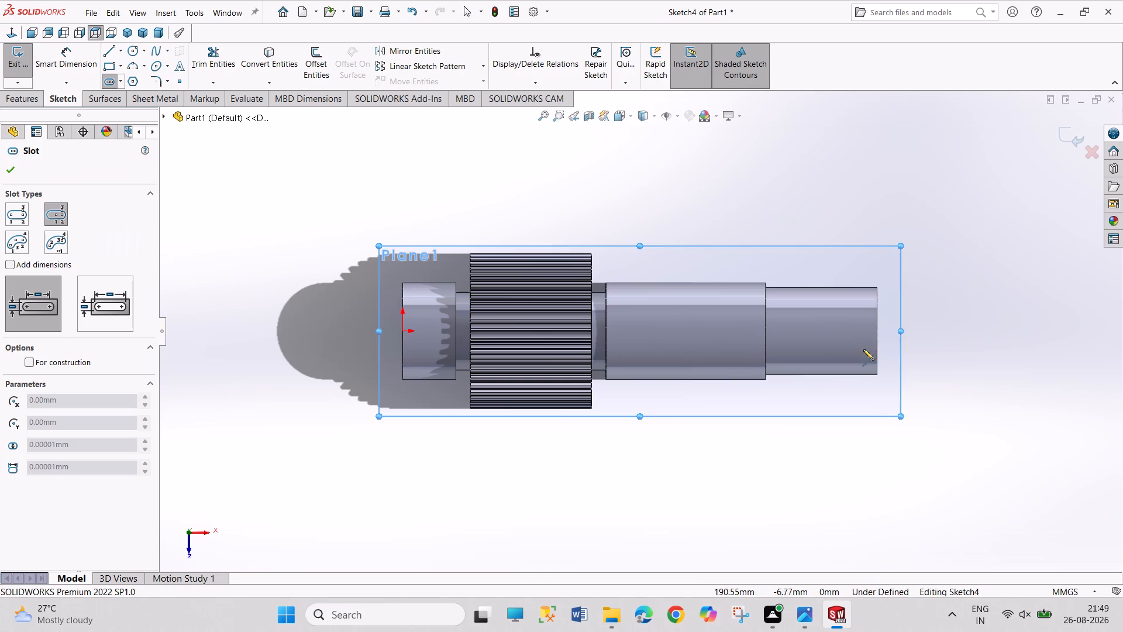
pyautogui.click(807, 332)
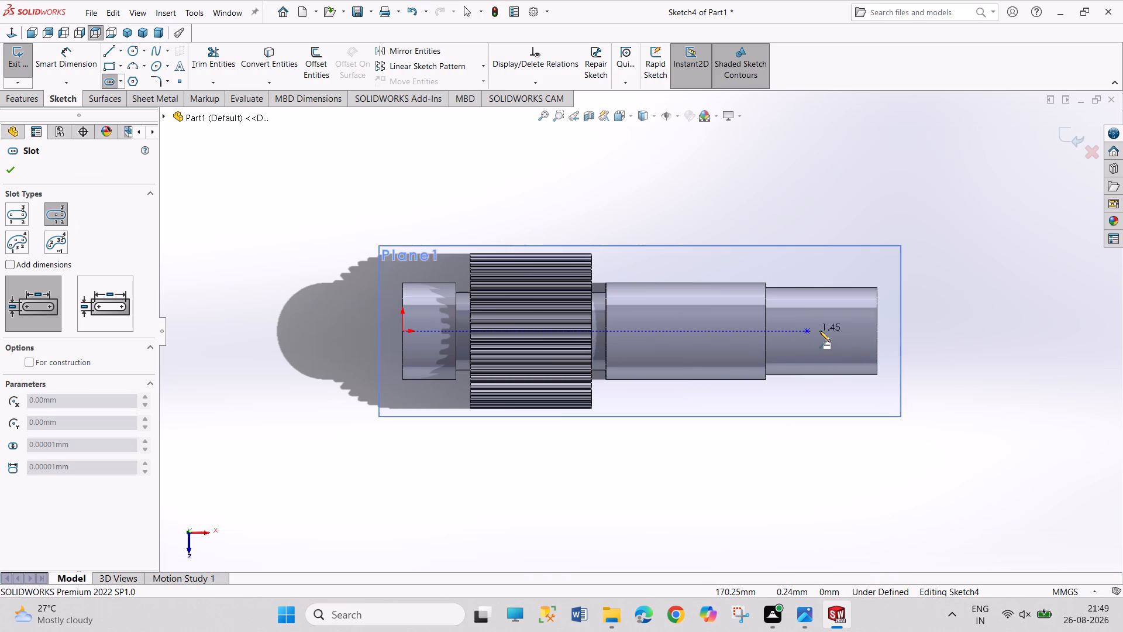
pyautogui.click(833, 334)
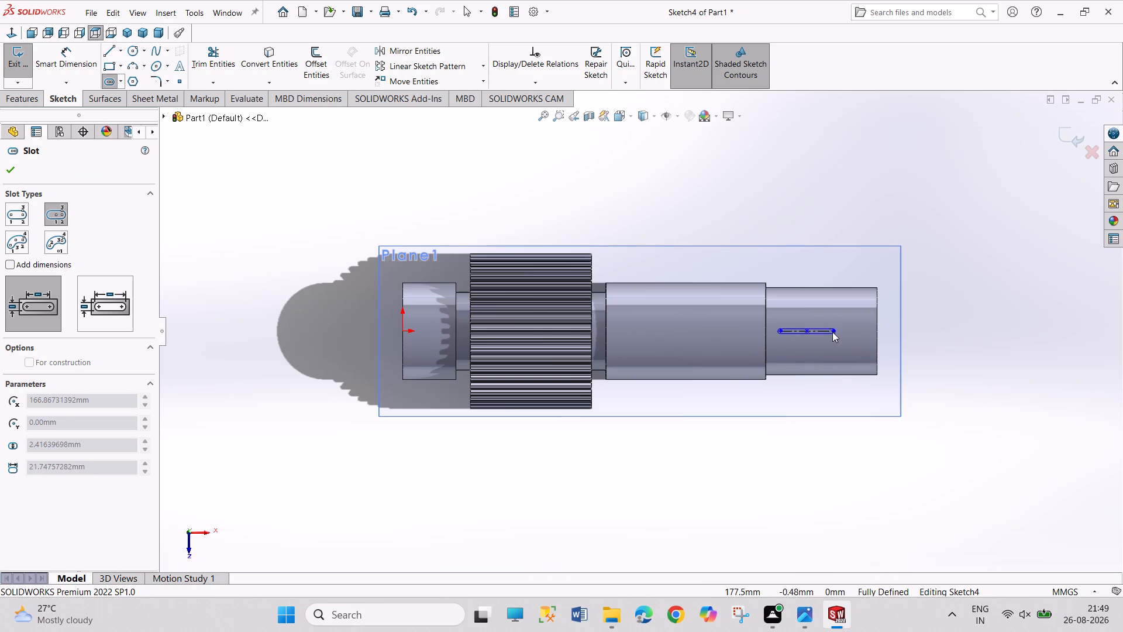
pyautogui.click(831, 323)
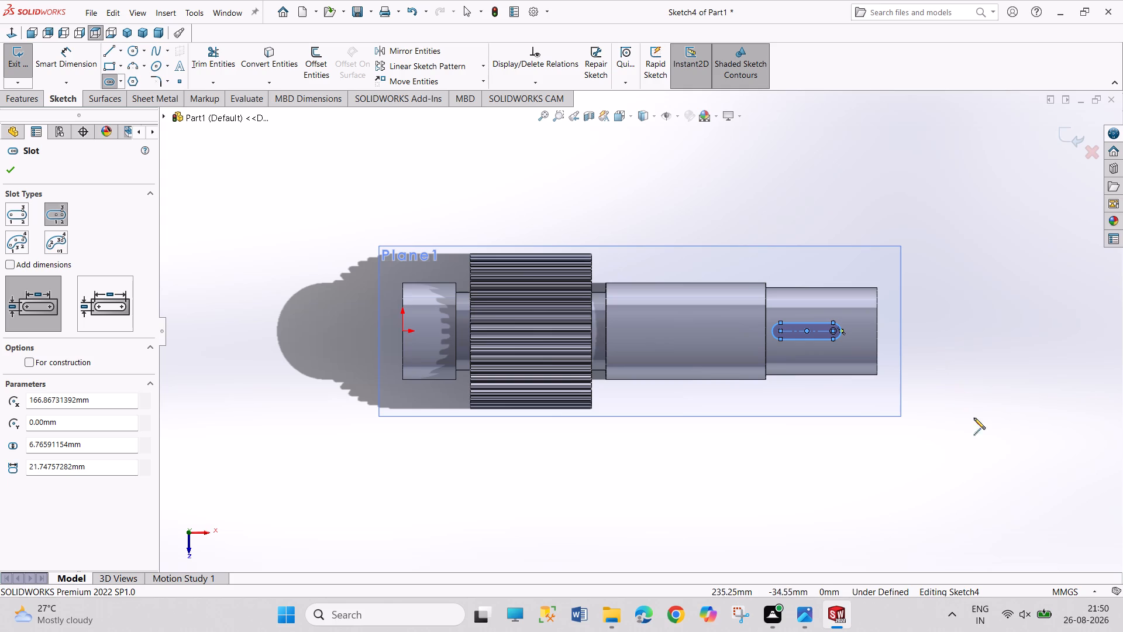
# Dimension the slot's center-to-center length as 22 mm.
pyautogui.moveTo(1032, 397); pyautogui.dragTo(987, 215, button='right')
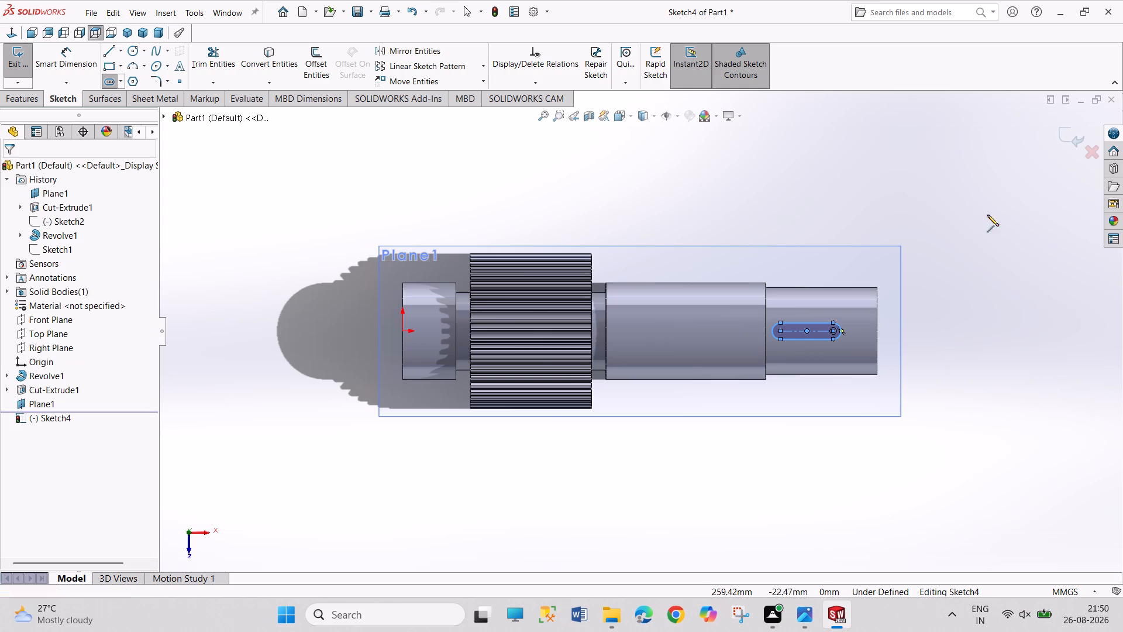
pyautogui.moveTo(987, 215); pyautogui.dragTo(973, 200, button='right')
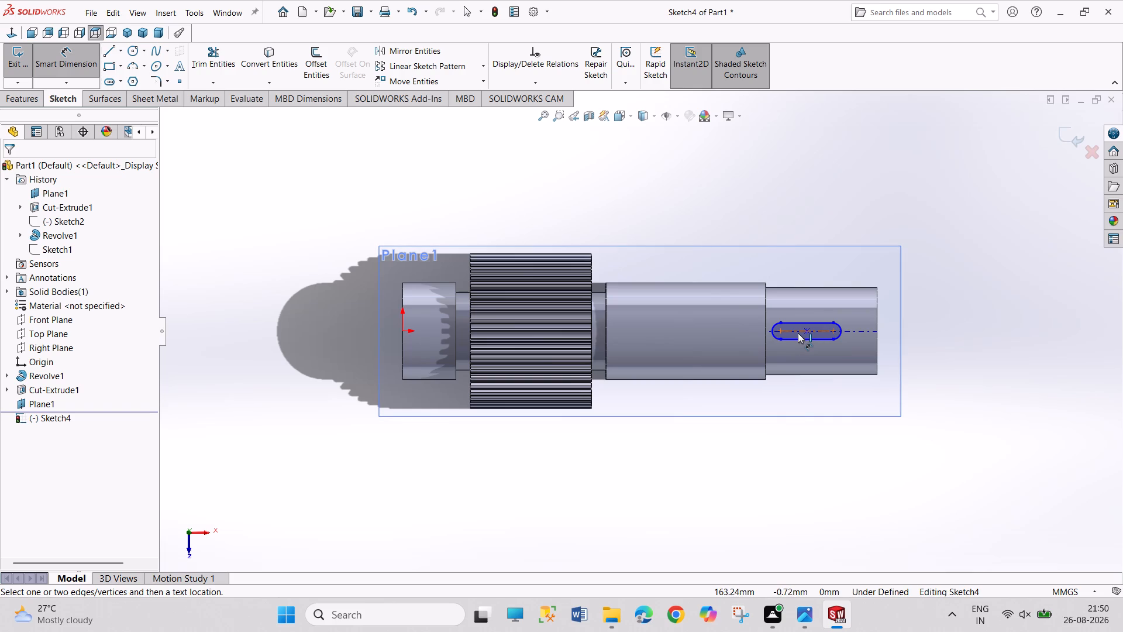
pyautogui.click(798, 333)
pyautogui.click(796, 218)
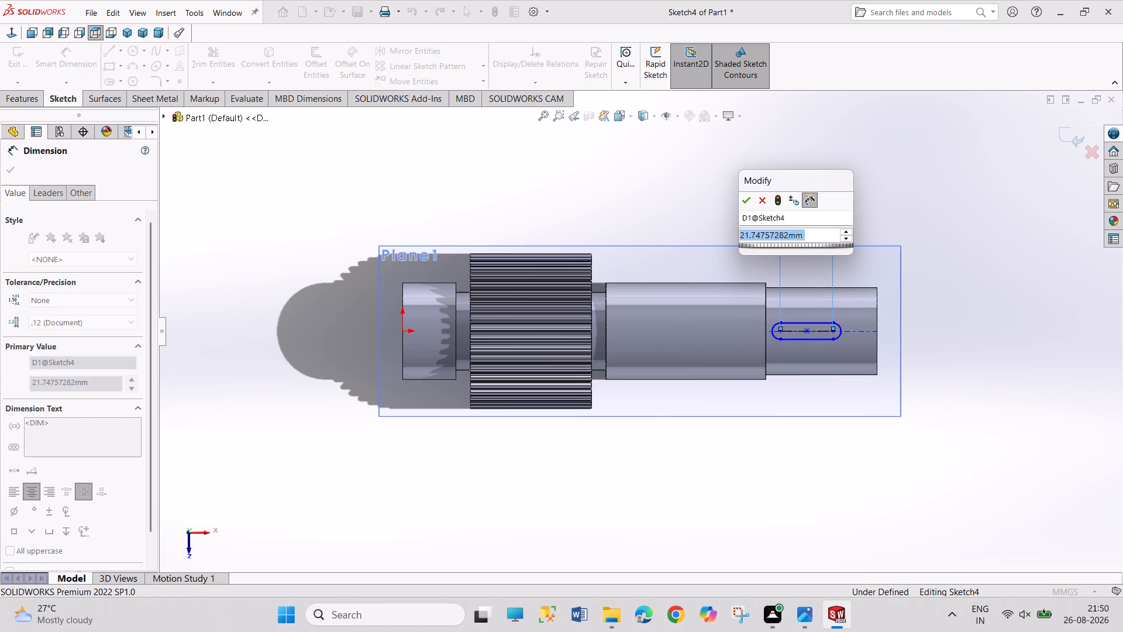
pyautogui.write('22')
pyautogui.press('Return')
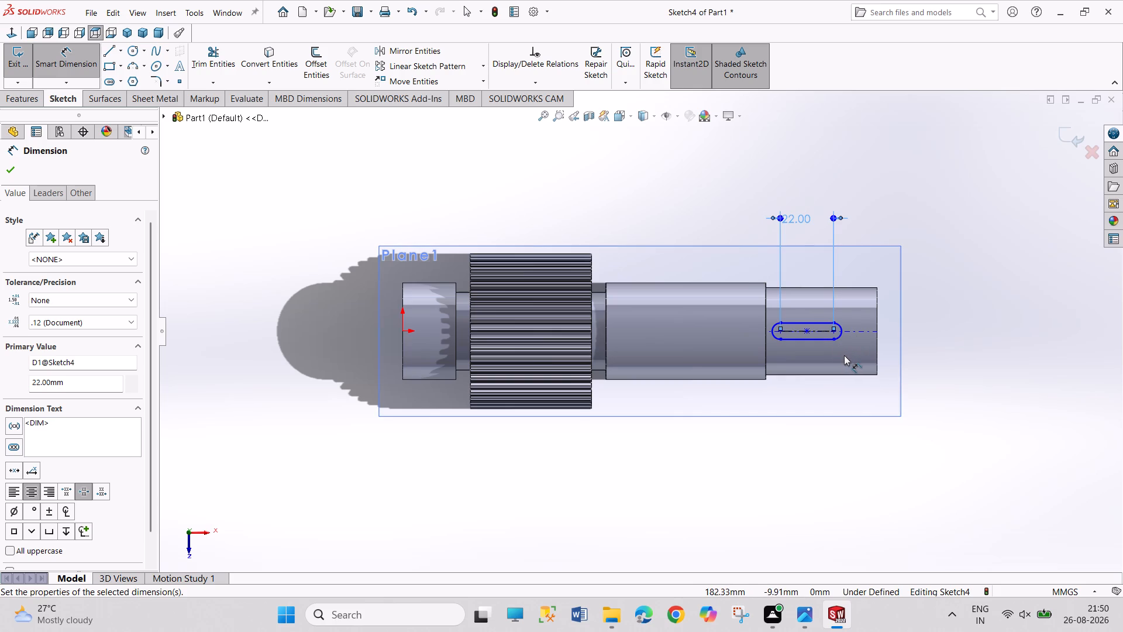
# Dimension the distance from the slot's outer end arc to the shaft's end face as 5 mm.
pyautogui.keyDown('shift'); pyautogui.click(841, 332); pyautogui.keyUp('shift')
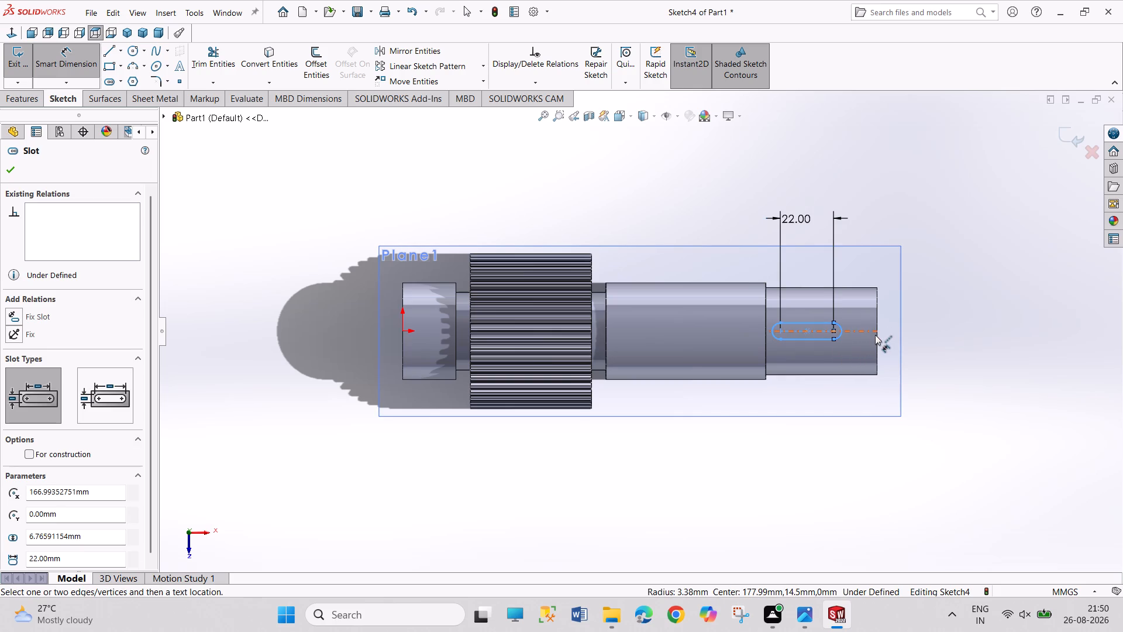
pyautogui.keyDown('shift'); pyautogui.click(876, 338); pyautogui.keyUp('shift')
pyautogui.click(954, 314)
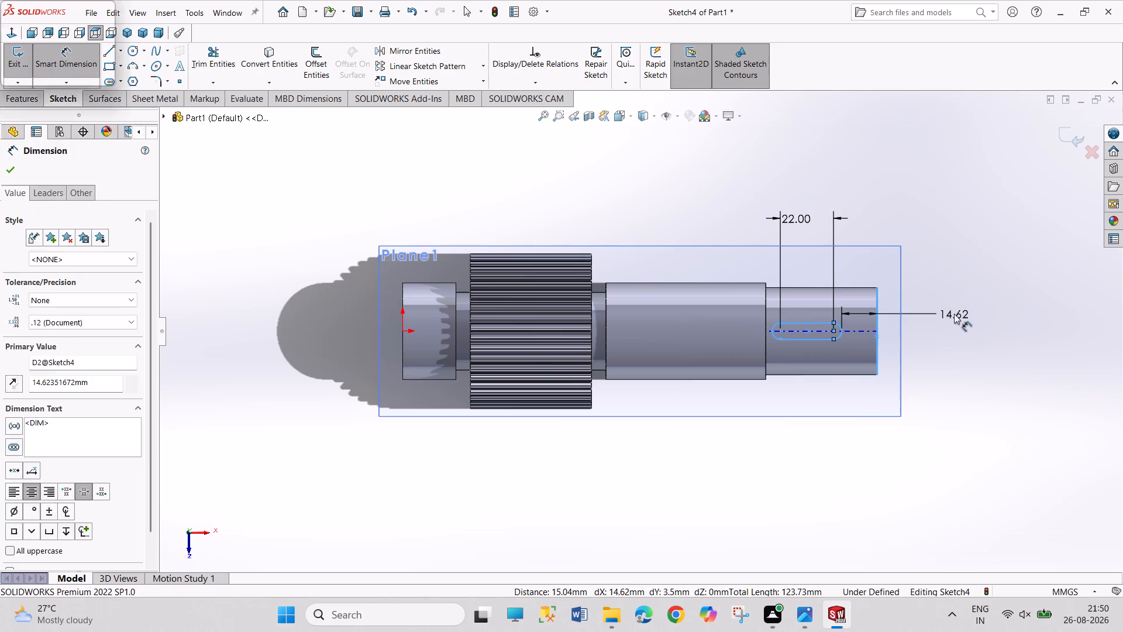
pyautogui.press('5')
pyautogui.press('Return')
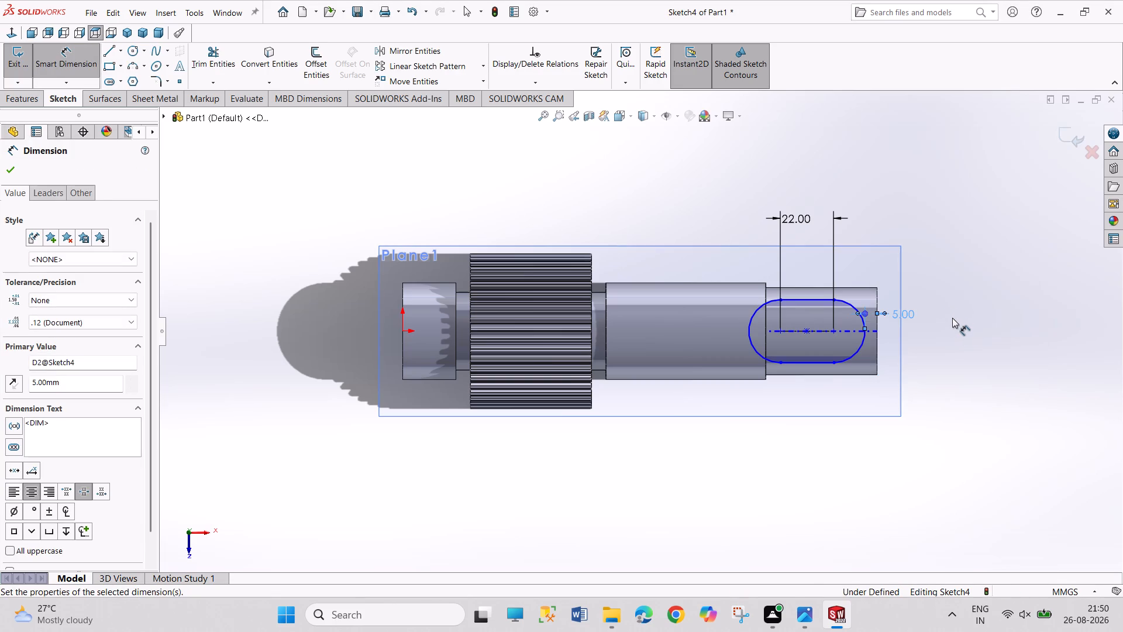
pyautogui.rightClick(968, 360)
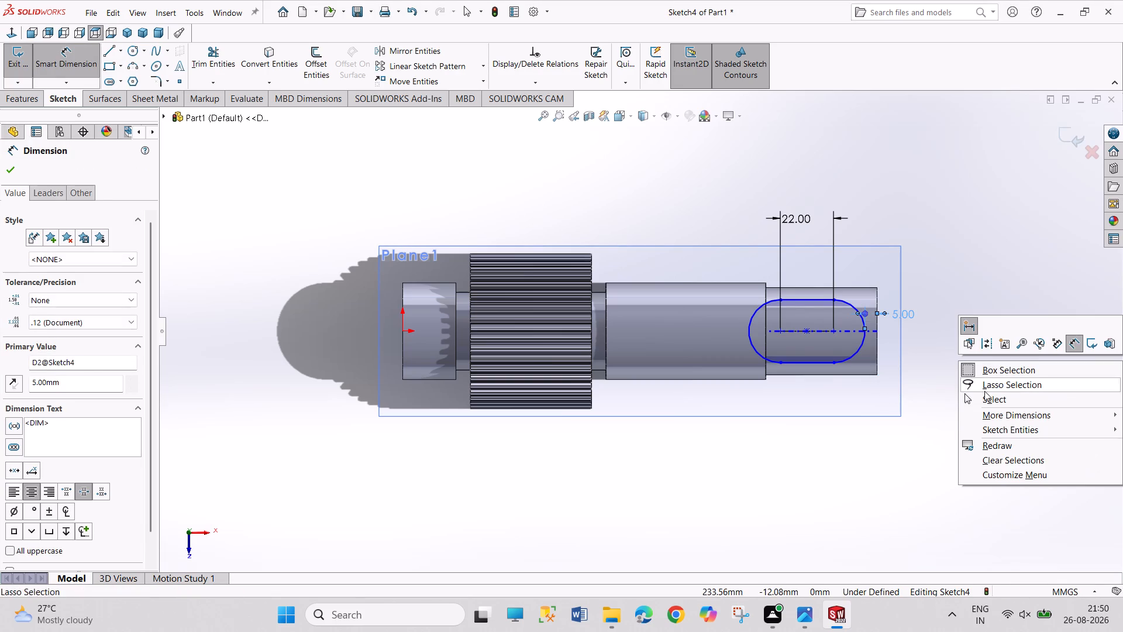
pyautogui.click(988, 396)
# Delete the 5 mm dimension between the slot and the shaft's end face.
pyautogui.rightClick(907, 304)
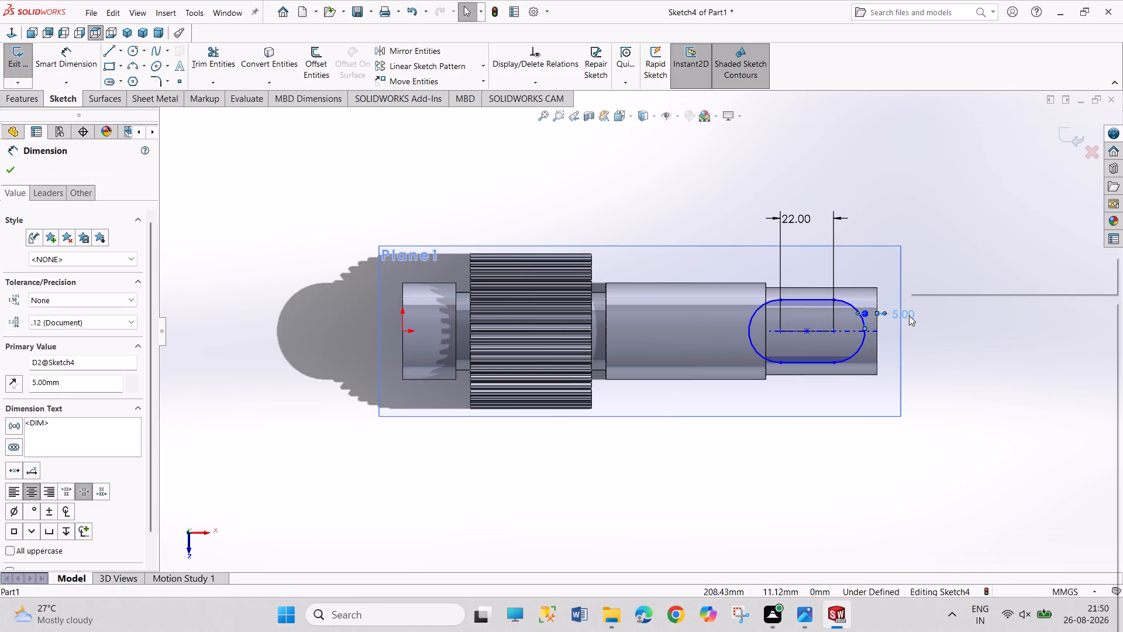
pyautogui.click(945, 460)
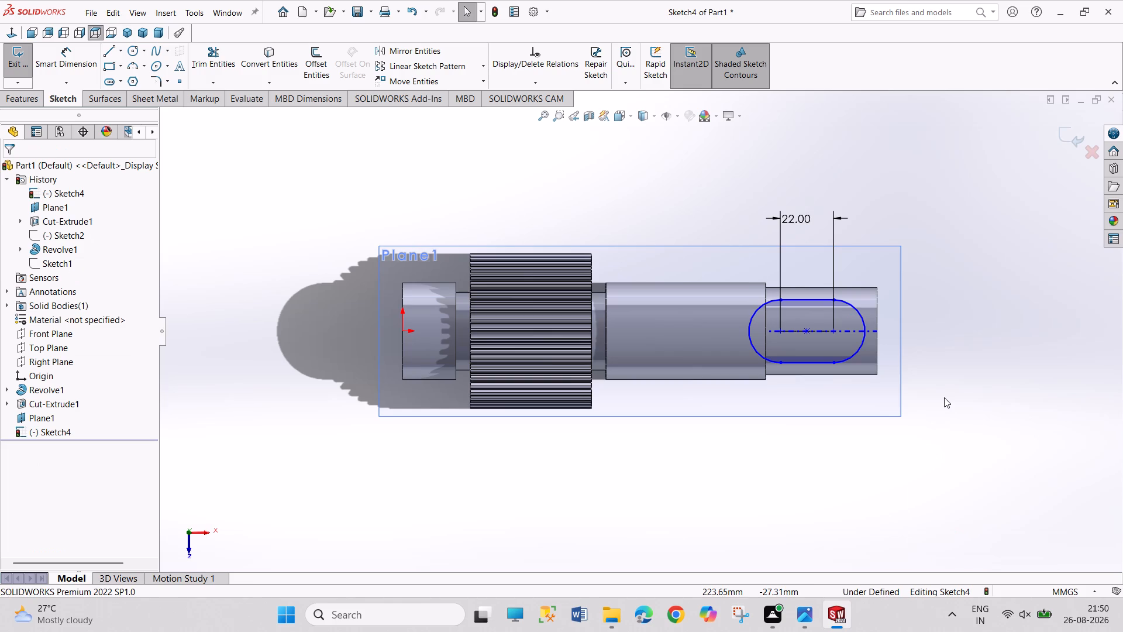
# Dimension the gap between the slot's outer end and the shaft's end edge again as 5 mm.
pyautogui.moveTo(944, 397); pyautogui.dragTo(947, 259, button='right')
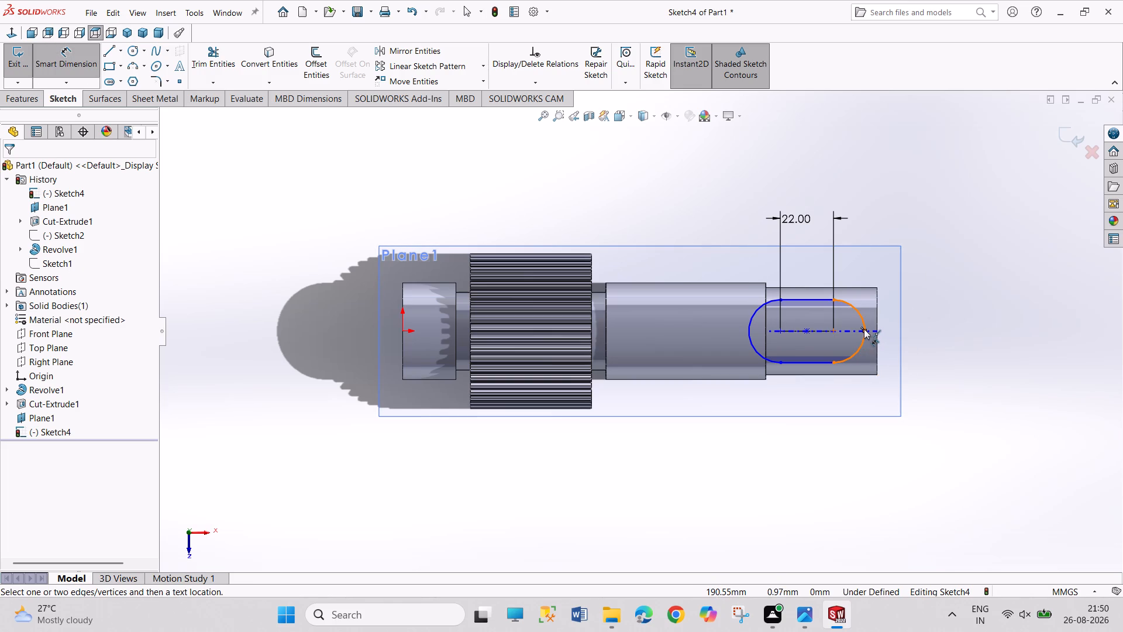
pyautogui.click(864, 329)
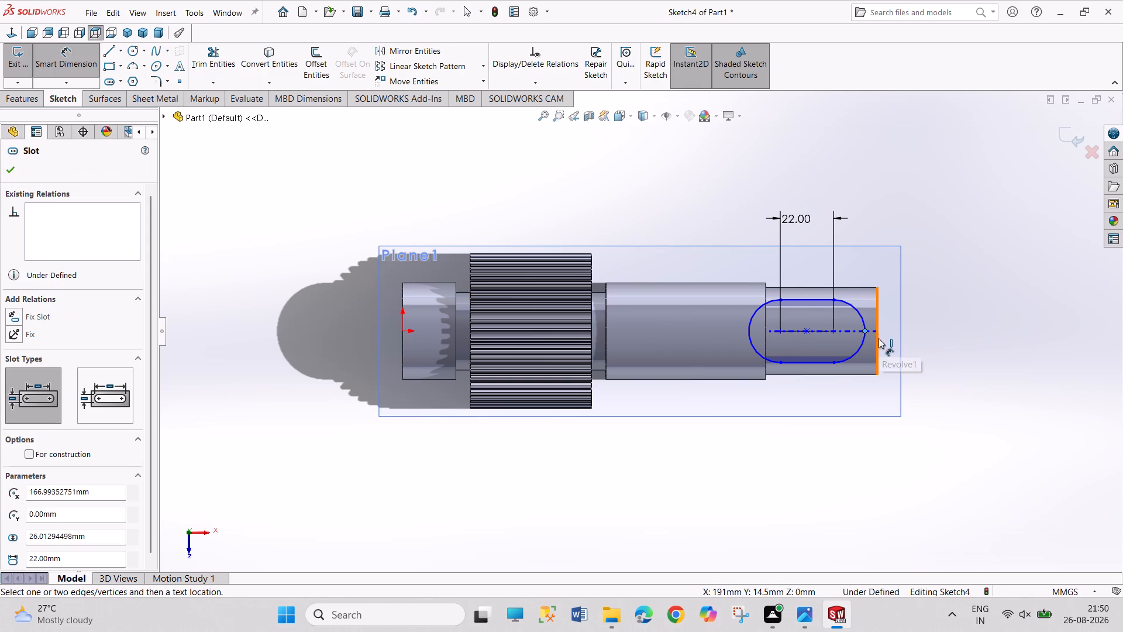
pyautogui.click(879, 338)
pyautogui.click(946, 318)
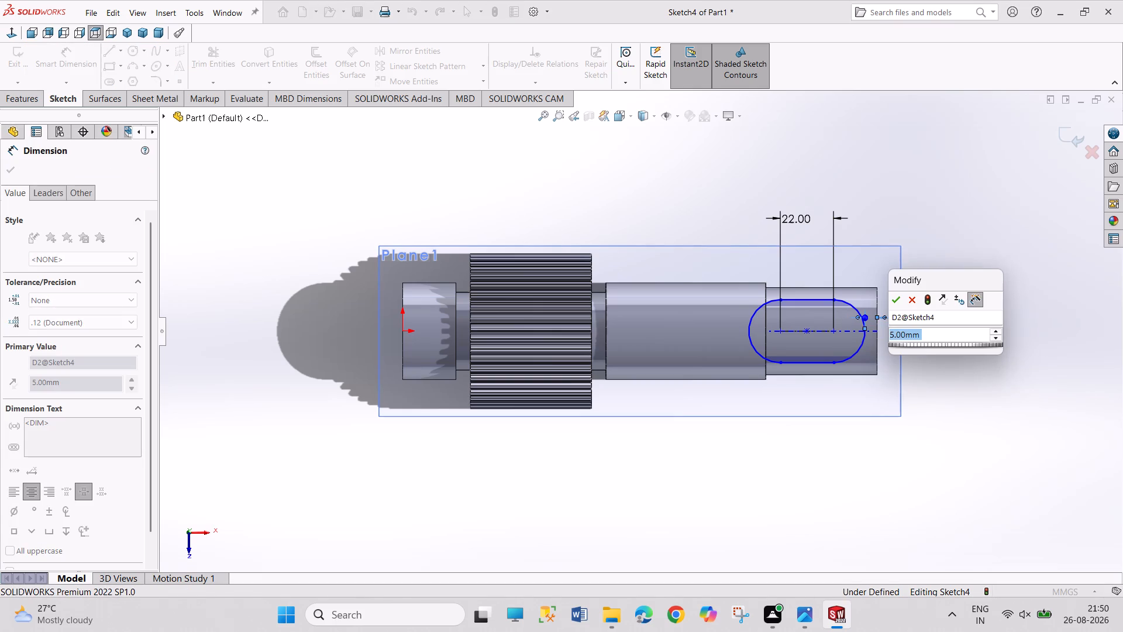
pyautogui.click(895, 302)
# Dimension the slot's end arc with a radius of 5 mm and exit the slot sketch.
pyautogui.moveTo(962, 382); pyautogui.dragTo(969, 356, button='right')
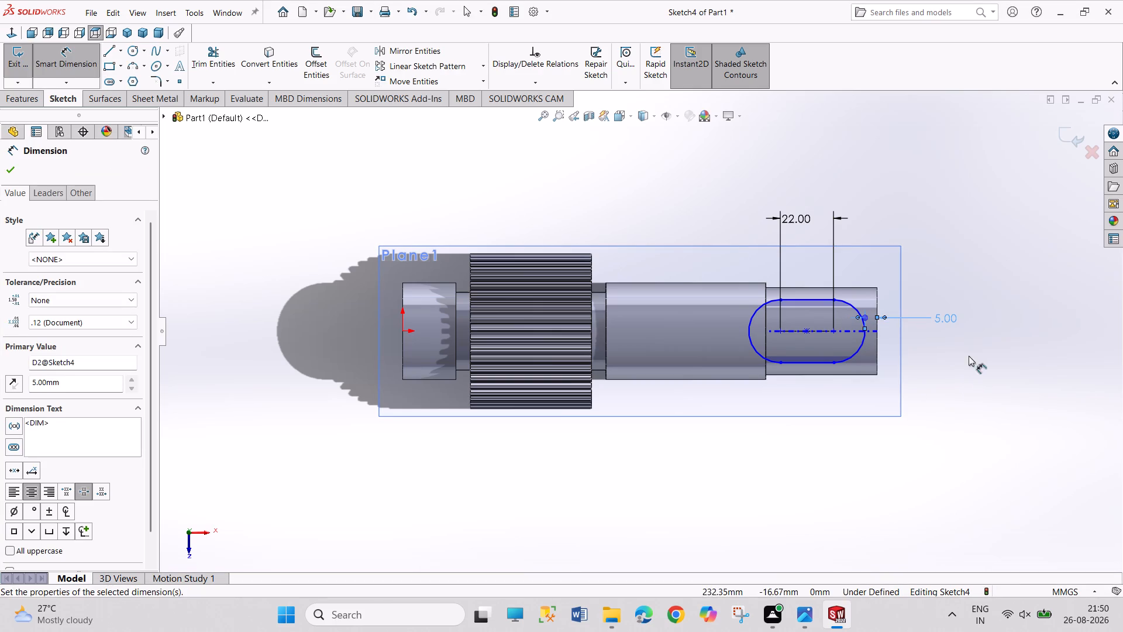
pyautogui.moveTo(969, 356); pyautogui.dragTo(970, 205, button='right')
pyautogui.click(856, 310)
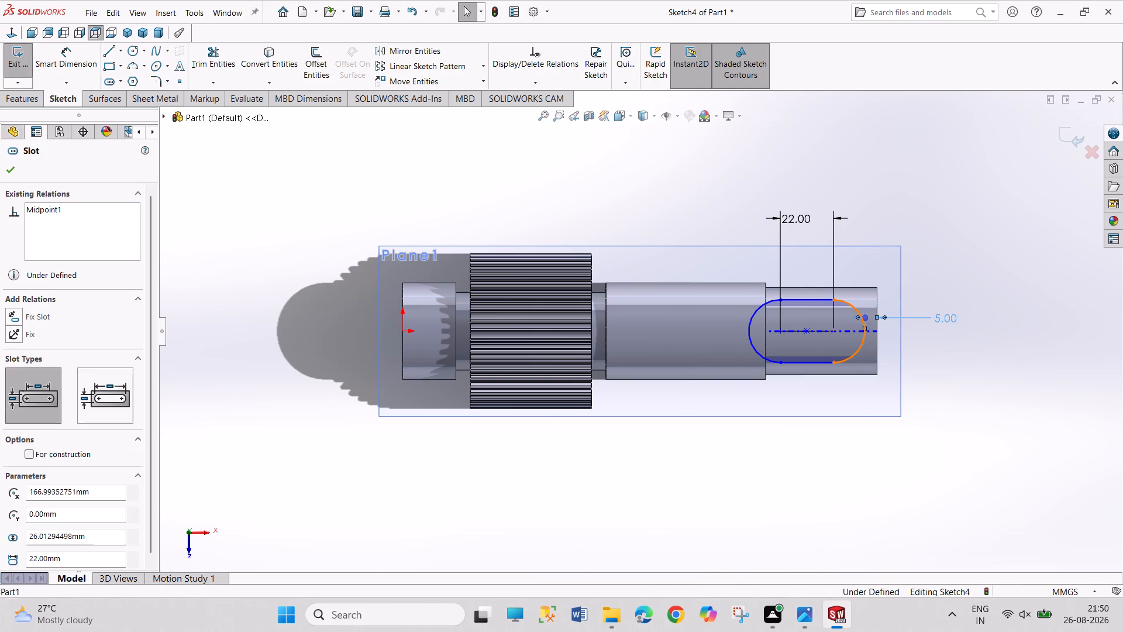
pyautogui.moveTo(1000, 403); pyautogui.dragTo(971, 209, button='right')
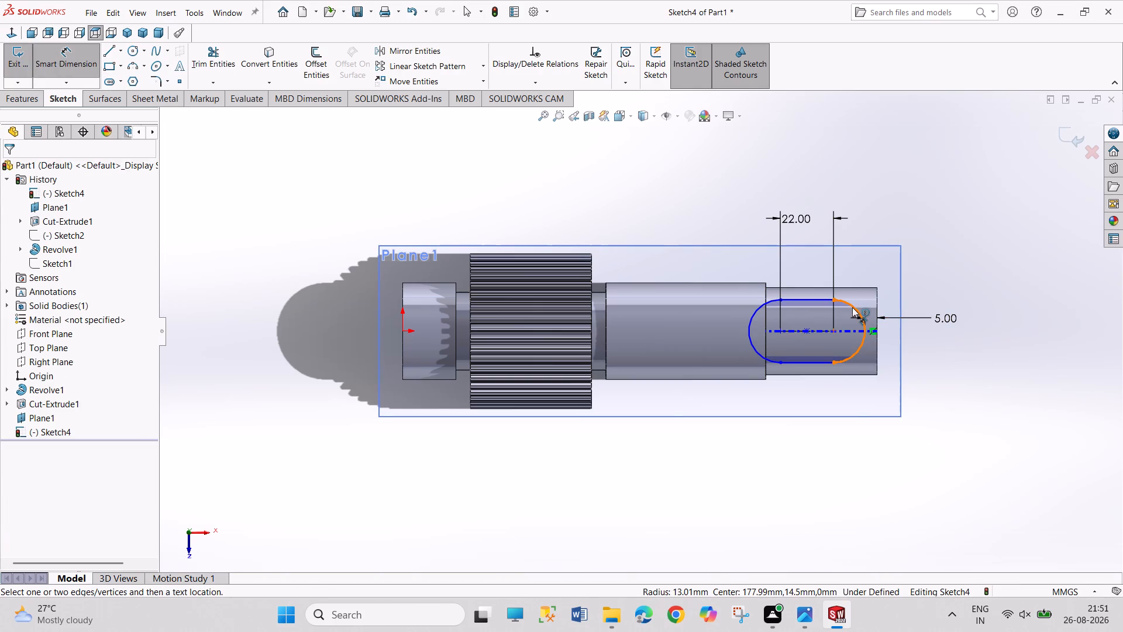
pyautogui.click(852, 309)
pyautogui.click(938, 260)
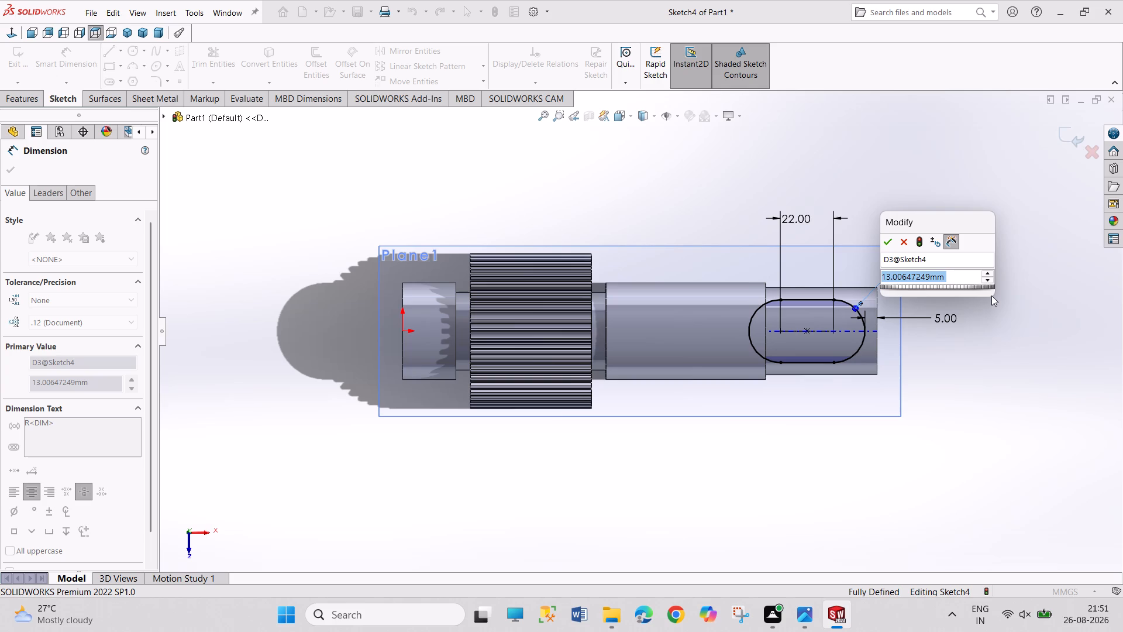
pyautogui.press('5')
pyautogui.press('Return')
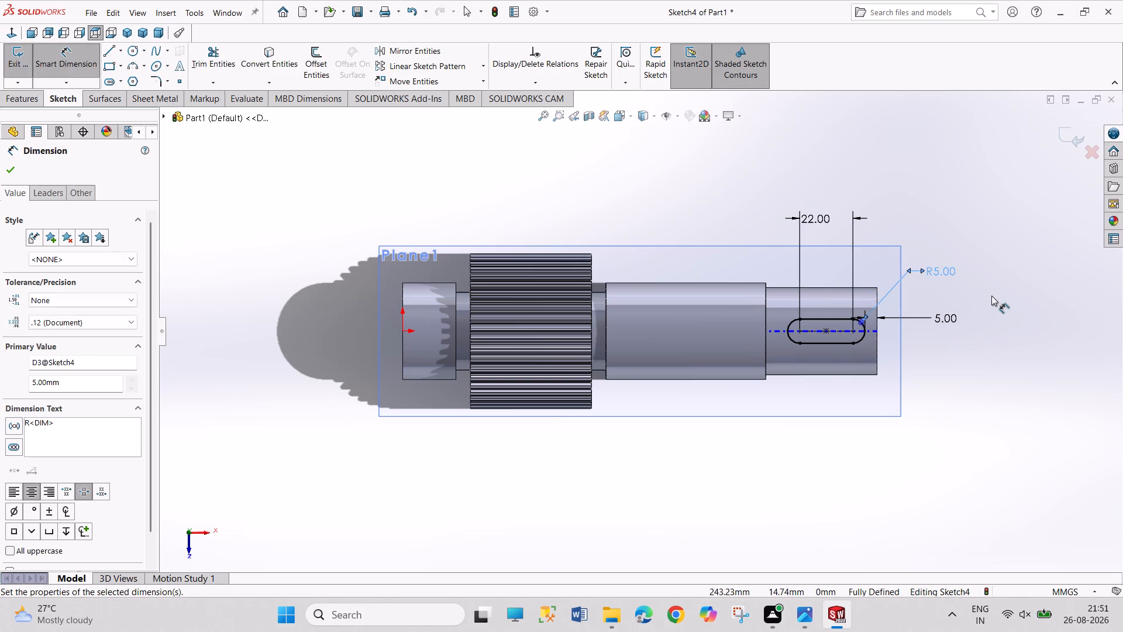
pyautogui.rightClick(995, 379)
pyautogui.click(1032, 417)
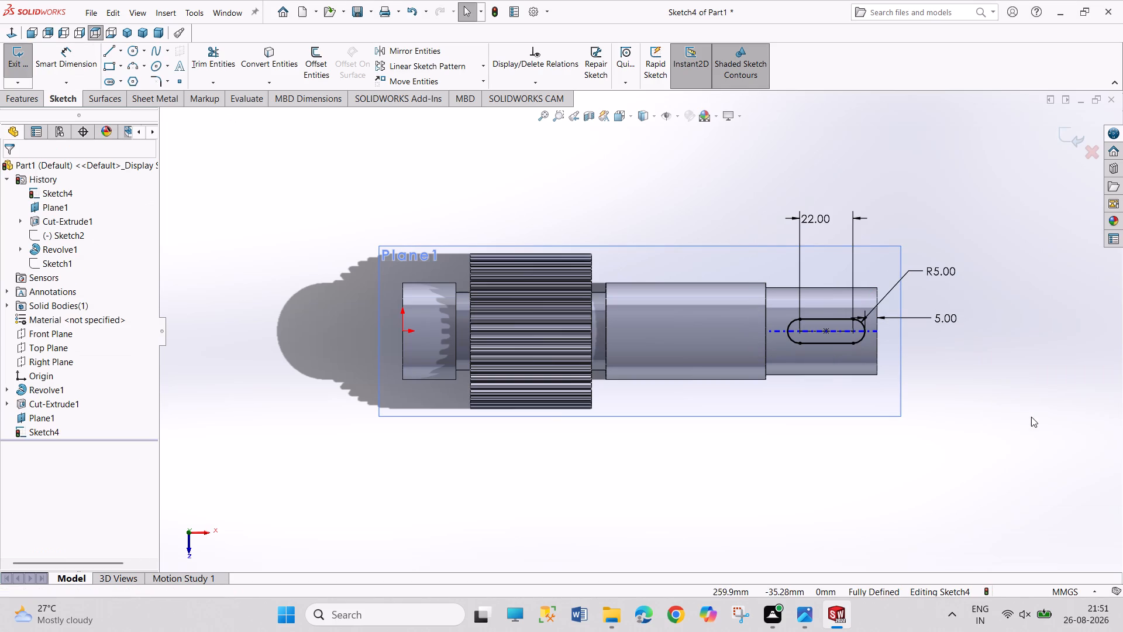
pyautogui.scroll(-4, 890, 332)
pyautogui.scroll(-2, 804, 341)
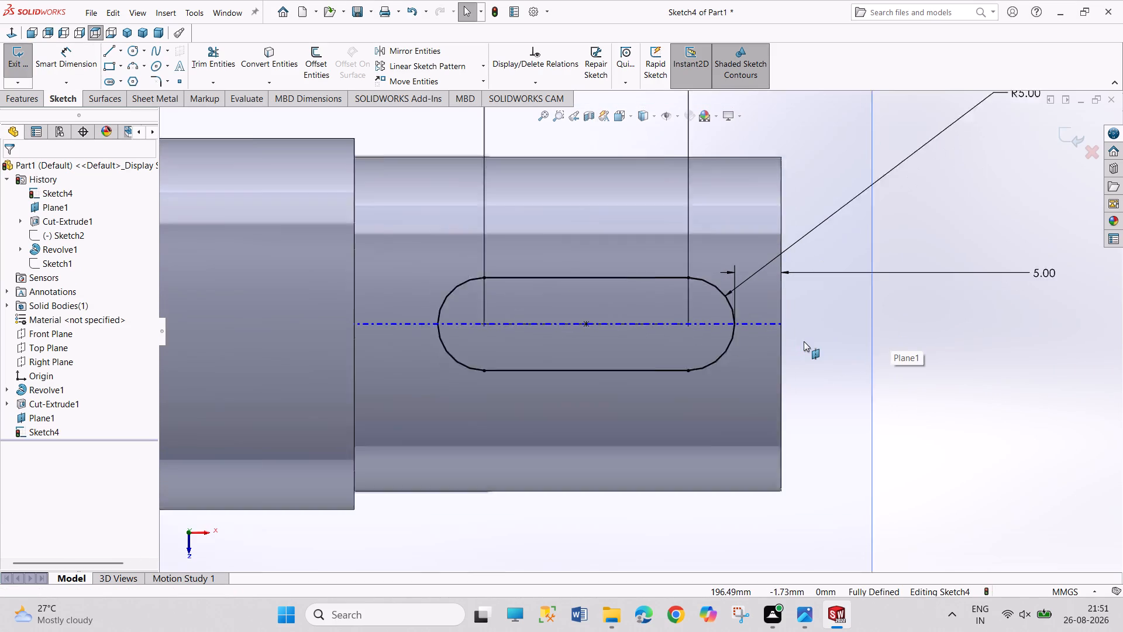
pyautogui.scroll(-1, 804, 341)
pyautogui.scroll(4, 916, 355)
pyautogui.scroll(2, 990, 399)
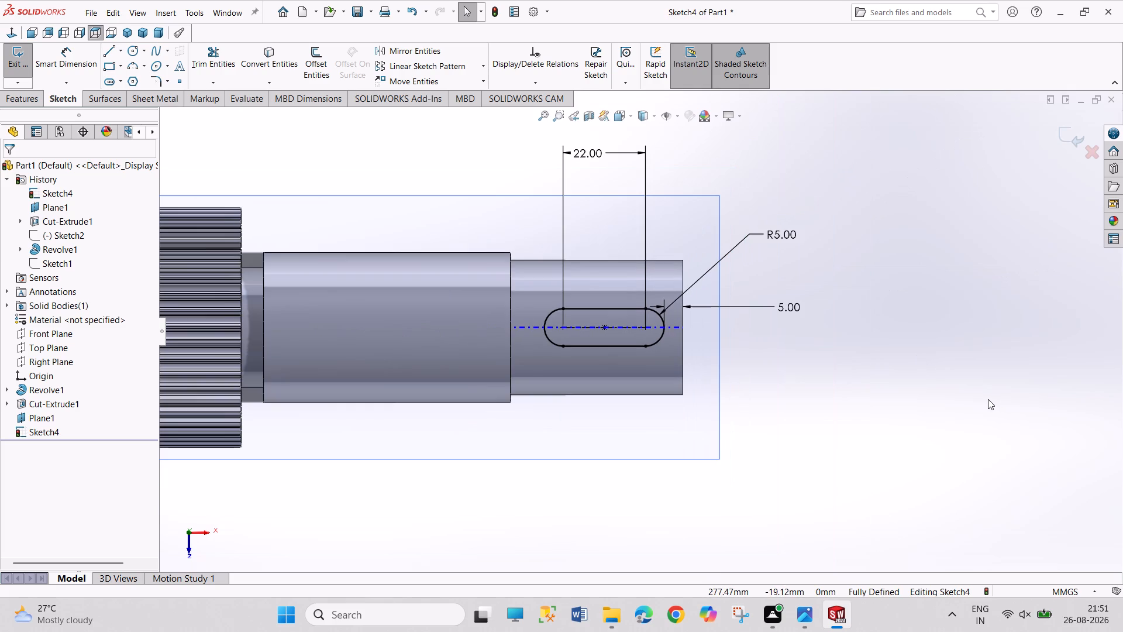
pyautogui.click(25, 72)
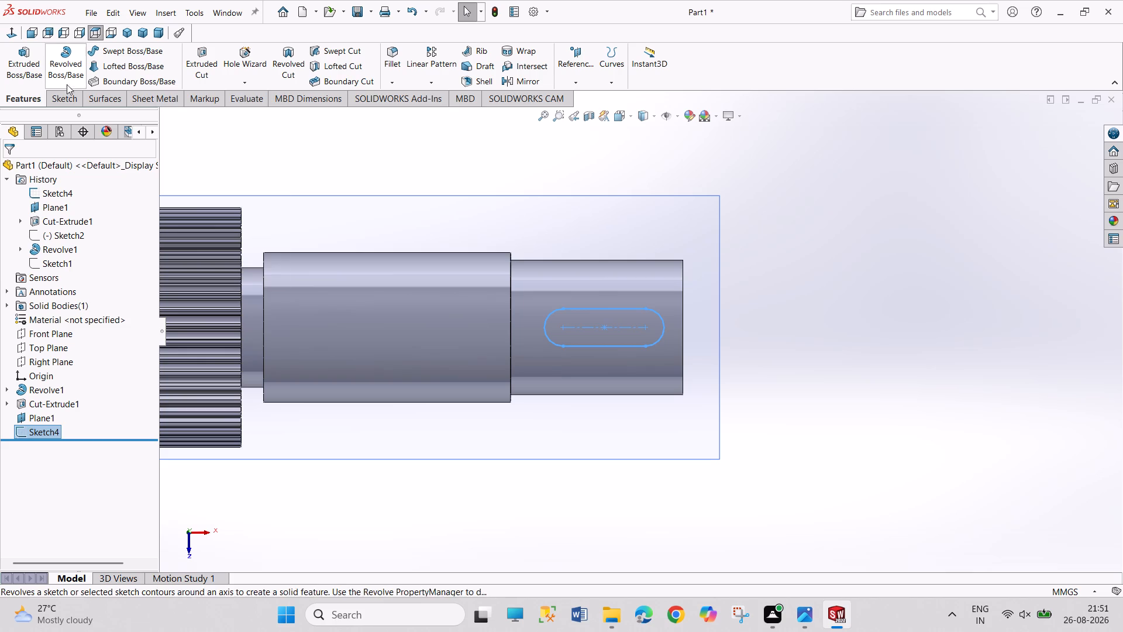
# Cut the keyway slot sketch into the shaft end with a blind extruded cut, reversed in direction and 7 mm deep.
pyautogui.click(199, 65)
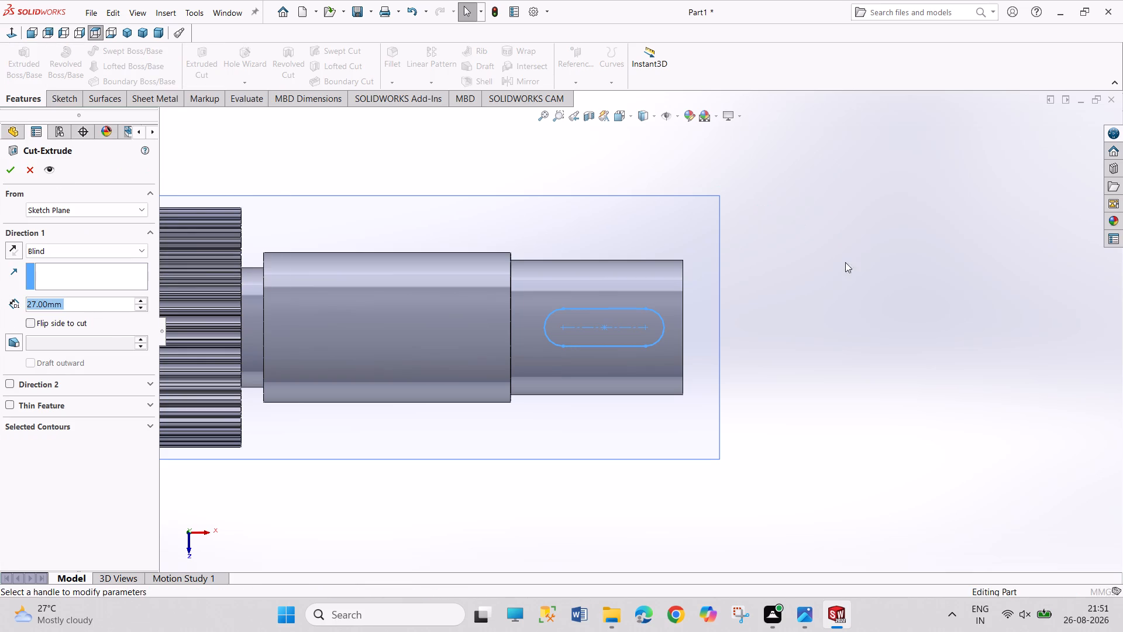
pyautogui.moveTo(845, 304); pyautogui.dragTo(772, 258, button='middle')
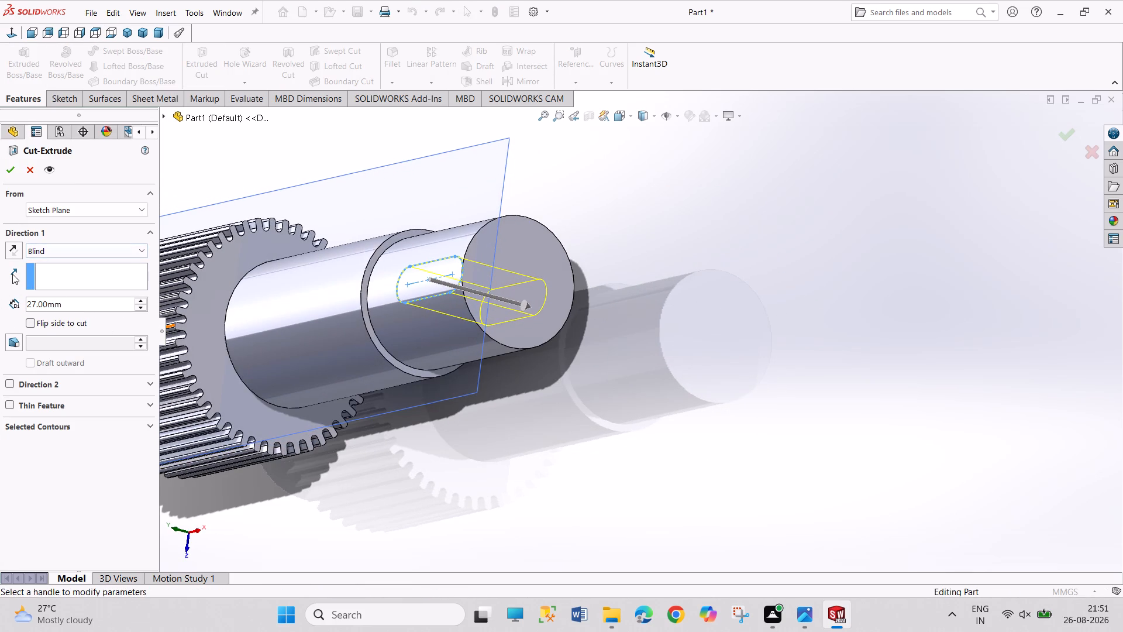
pyautogui.click(11, 246)
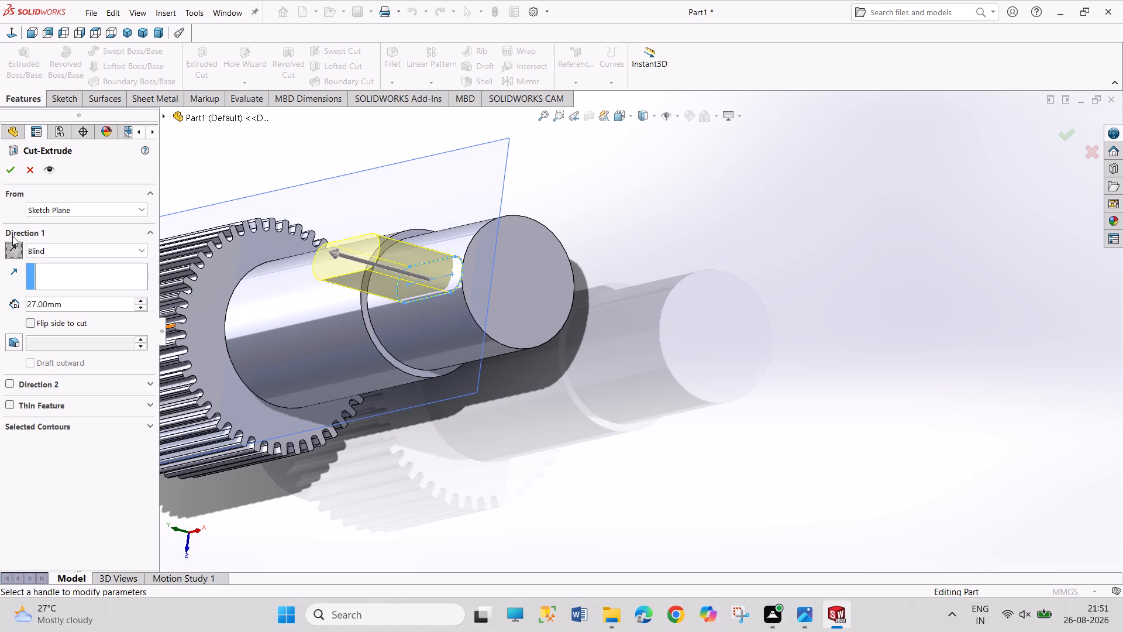
pyautogui.click(144, 305)
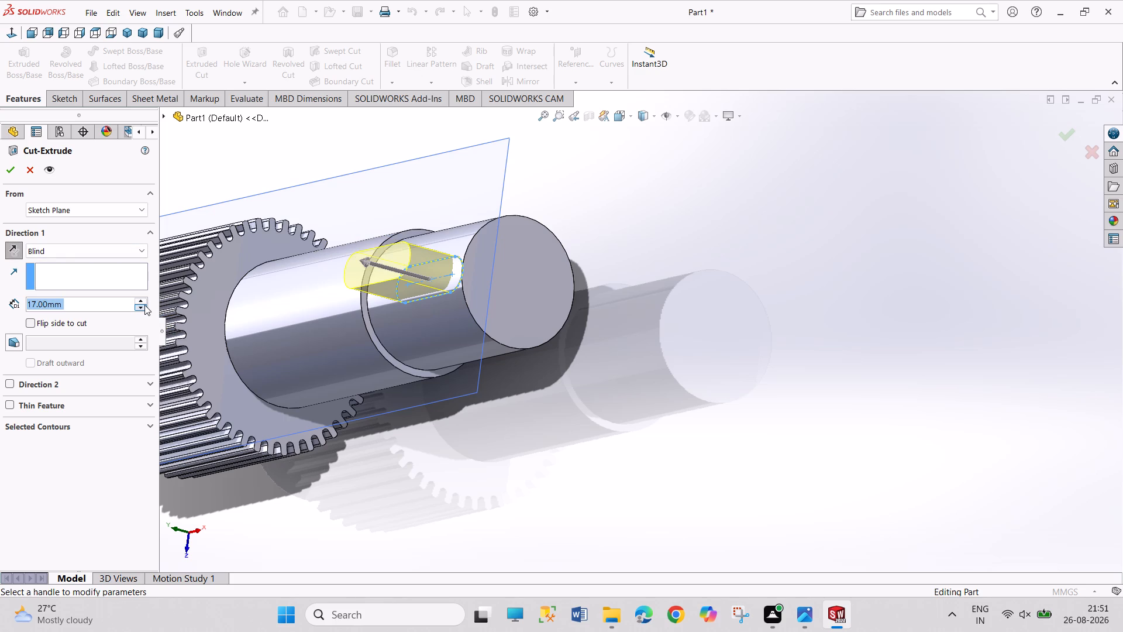
pyautogui.click(144, 305)
pyautogui.click(144, 305)
pyautogui.click(144, 305)
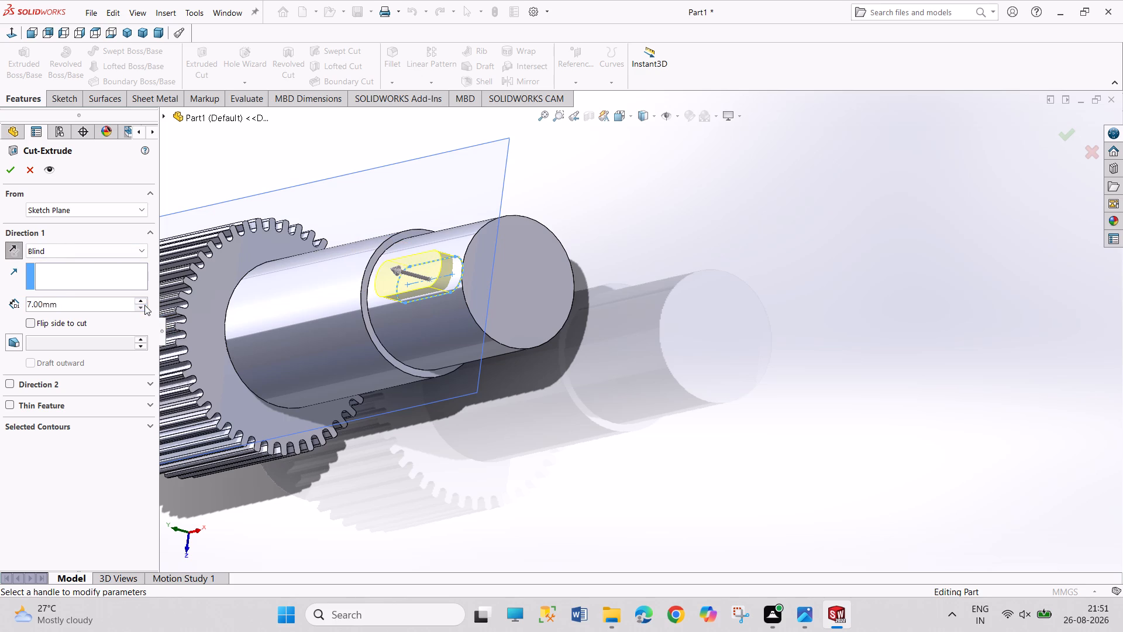
pyautogui.click(143, 301)
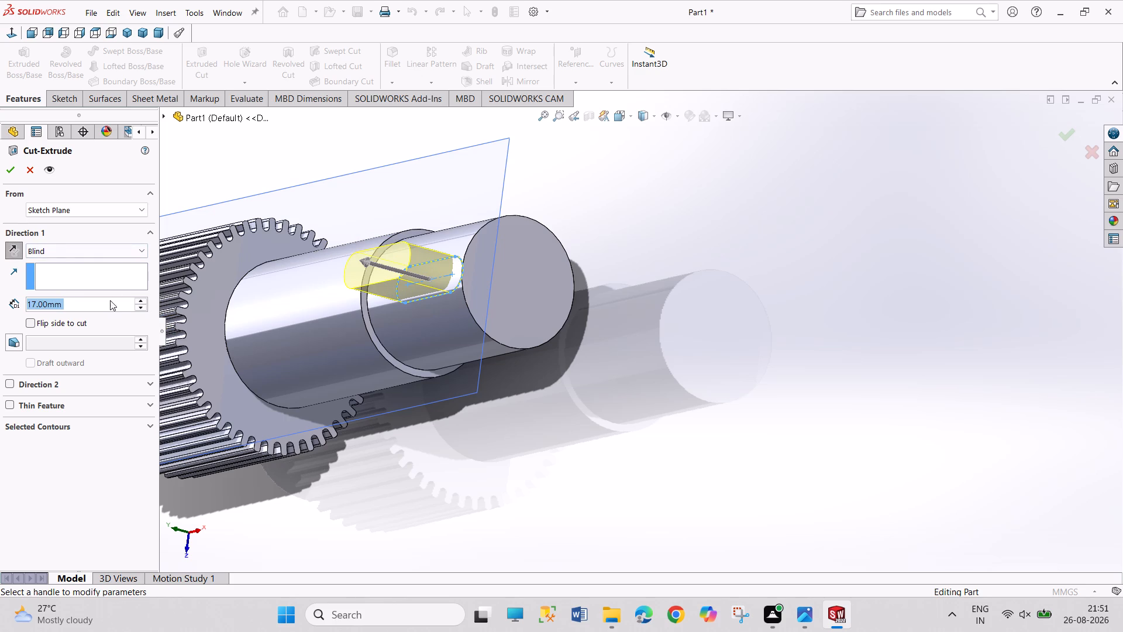
pyautogui.press('7')
pyautogui.press('Return')
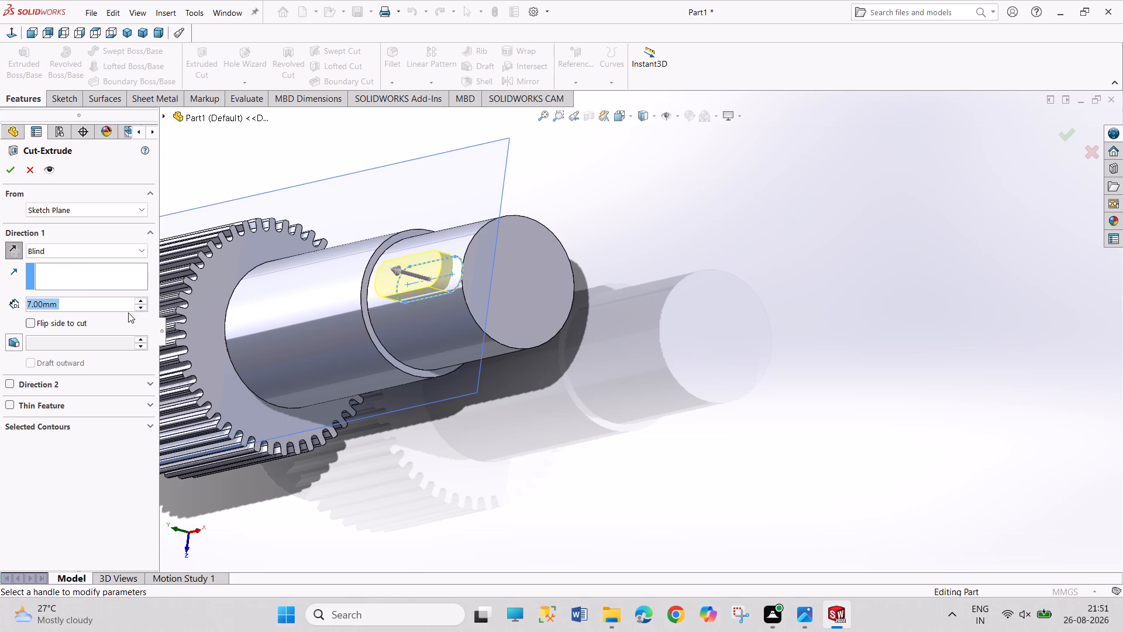
pyautogui.click(2, 169)
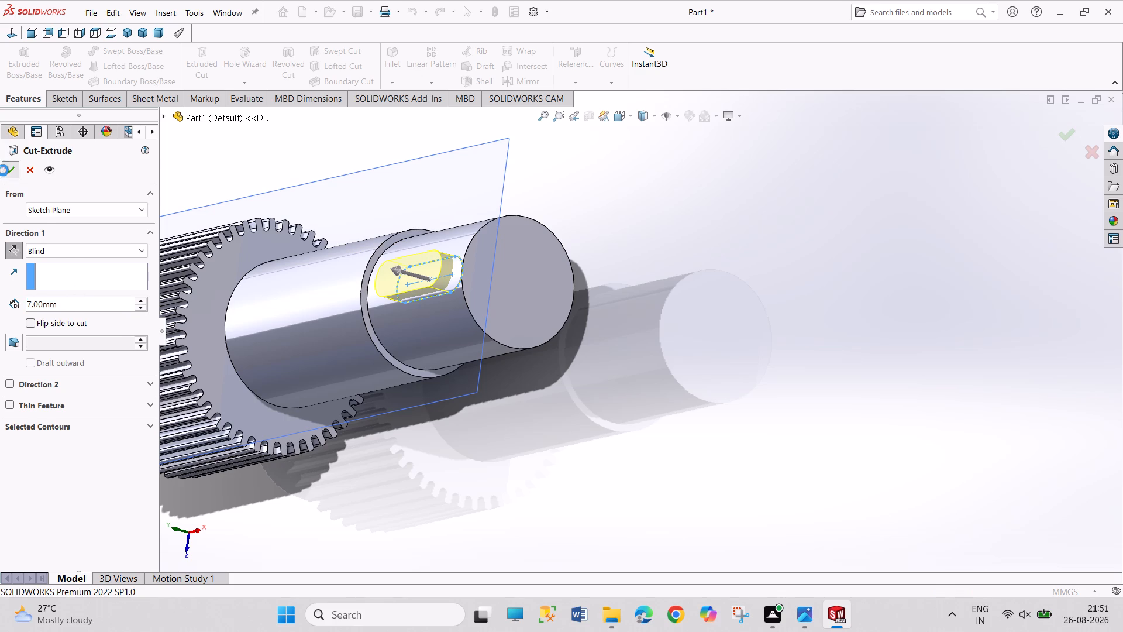
# Hide the offset reference plane used for the keyway sketch.
pyautogui.rightClick(432, 164)
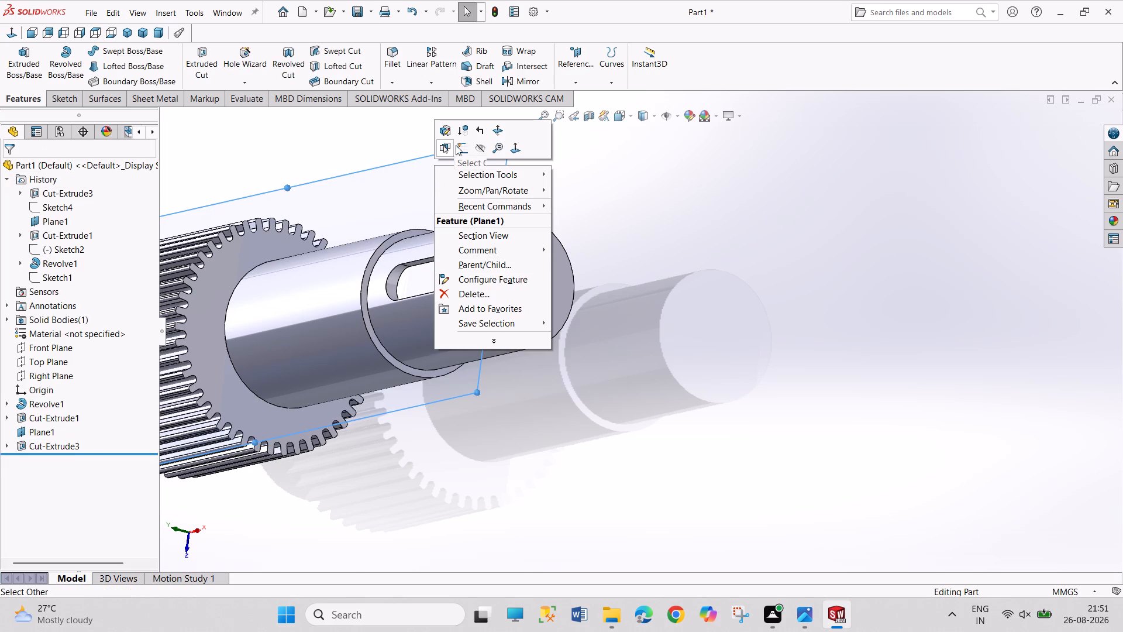
pyautogui.click(483, 150)
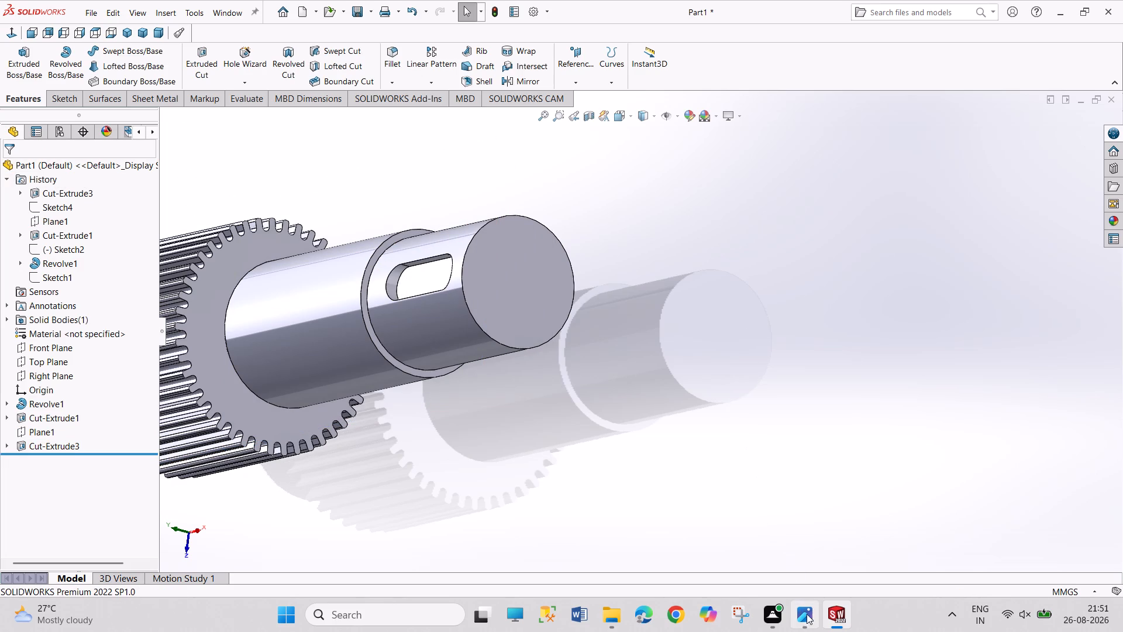
# Examine the reference drawing in the image viewer for the keyway section A-A and the chamfer callouts at the shaft end.
pyautogui.click(808, 614)
pyautogui.moveTo(707, 328); pyautogui.dragTo(718, 348)
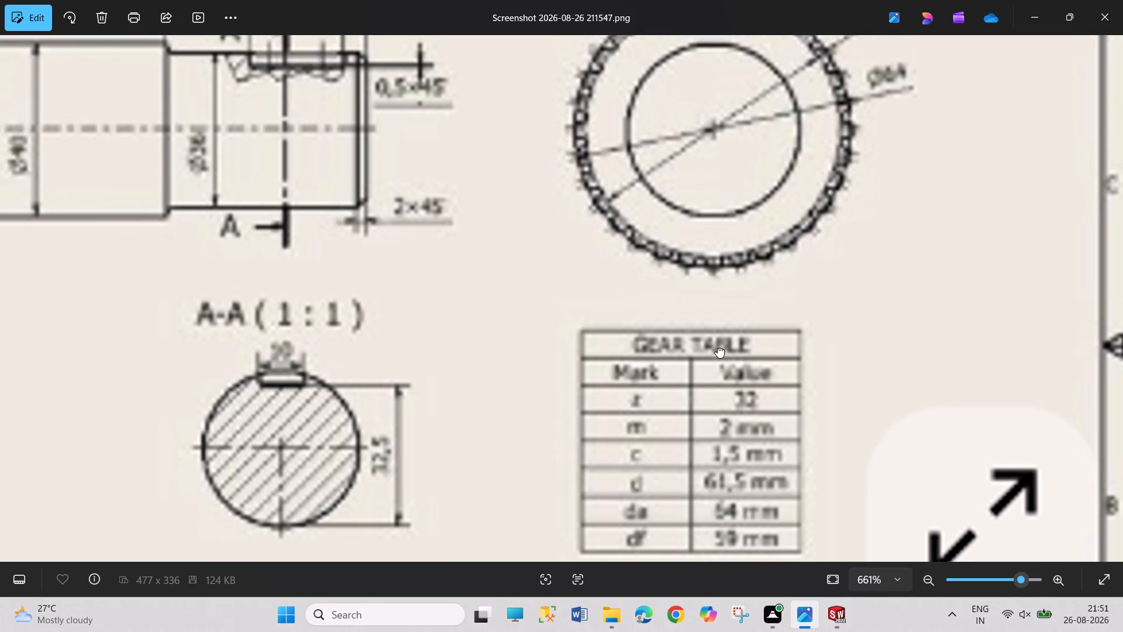
pyautogui.moveTo(718, 348); pyautogui.dragTo(727, 352)
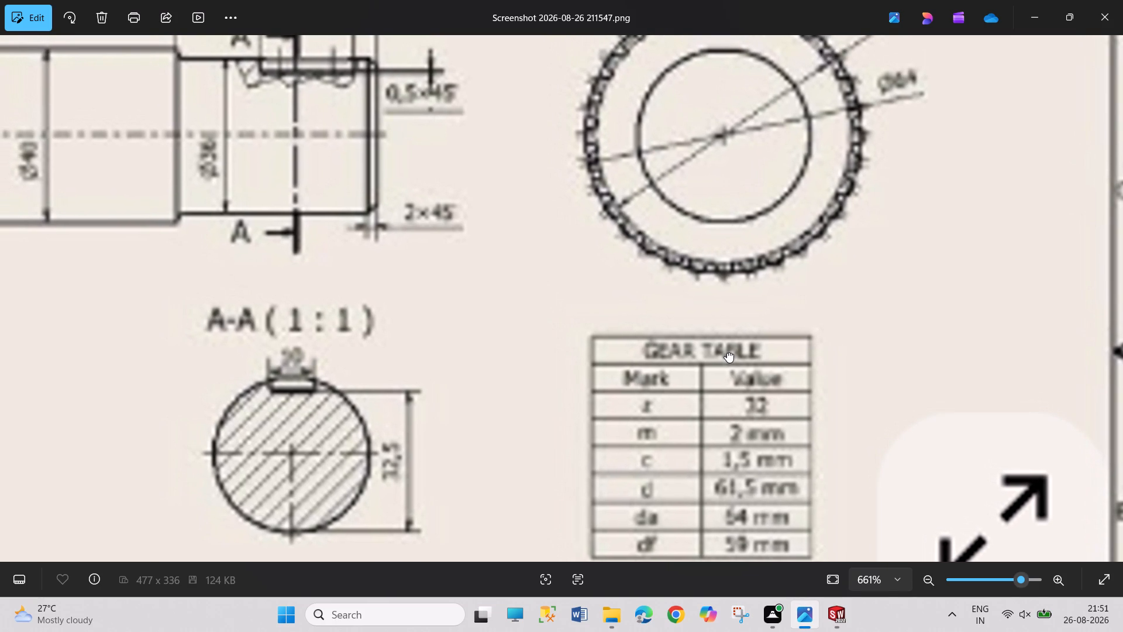
pyautogui.moveTo(727, 352); pyautogui.dragTo(736, 358)
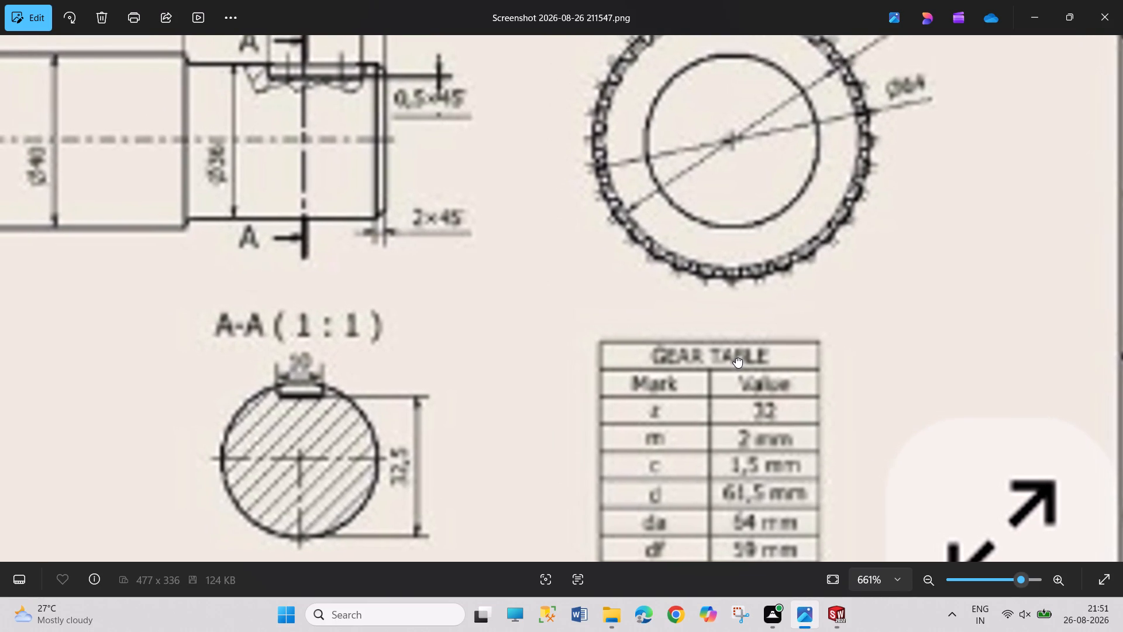
pyautogui.moveTo(736, 358); pyautogui.dragTo(751, 367)
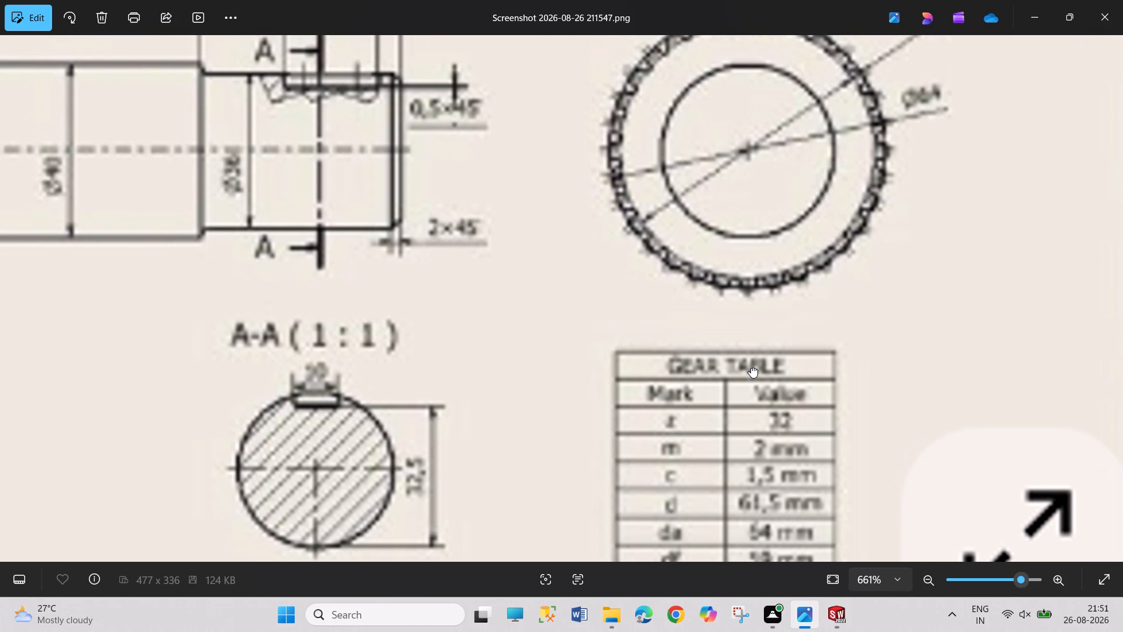
pyautogui.moveTo(751, 367); pyautogui.dragTo(752, 369)
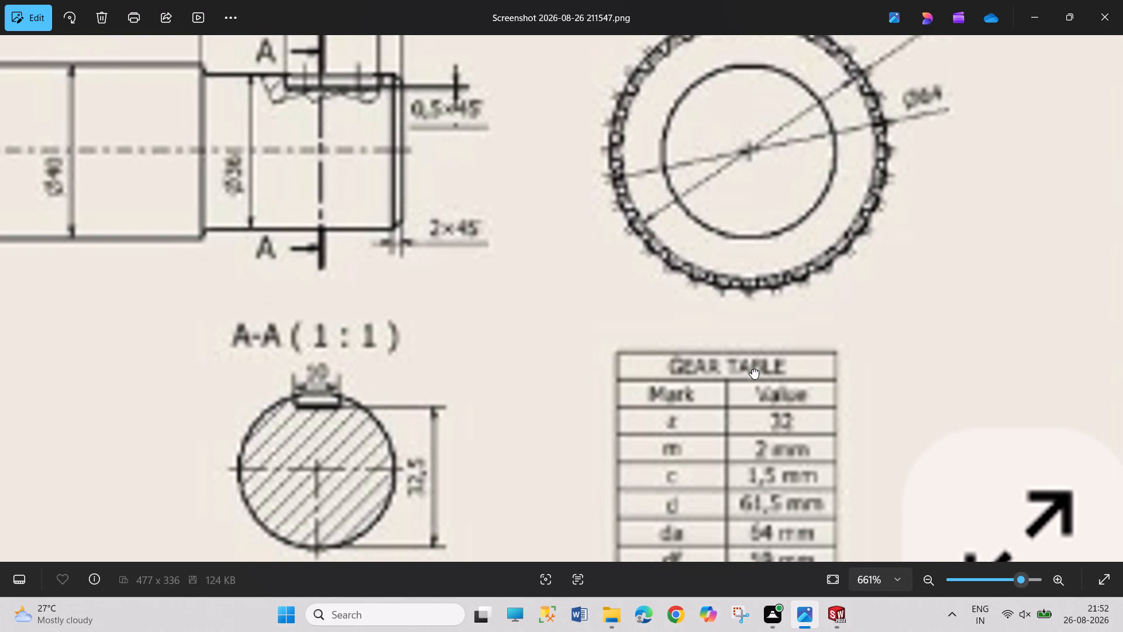
pyautogui.moveTo(752, 369); pyautogui.dragTo(755, 370)
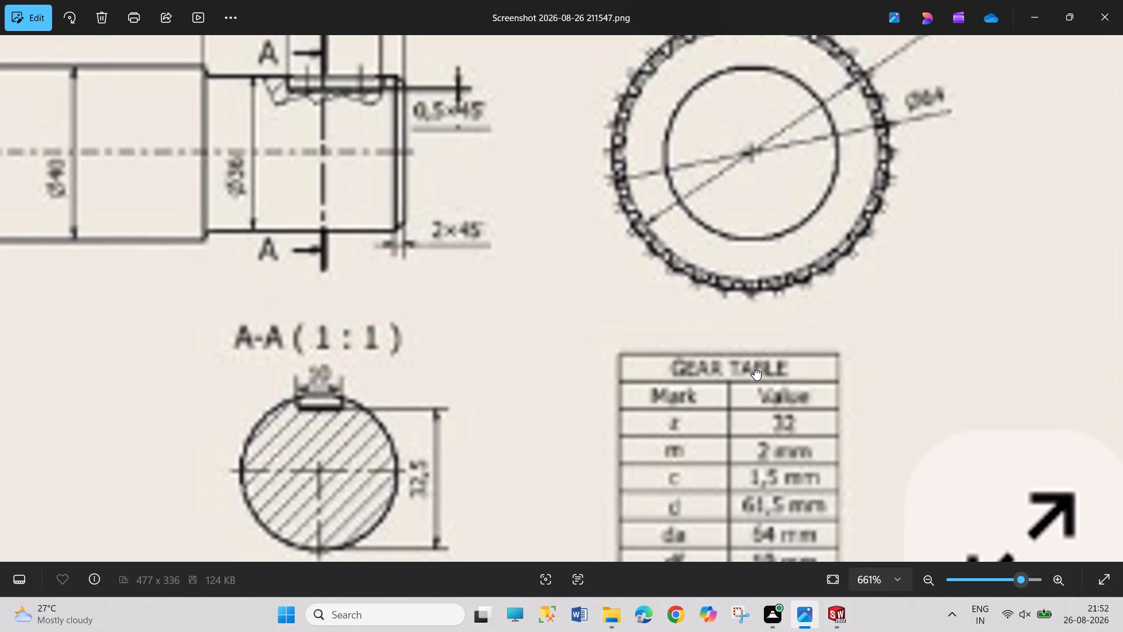
pyautogui.moveTo(755, 370); pyautogui.dragTo(757, 372)
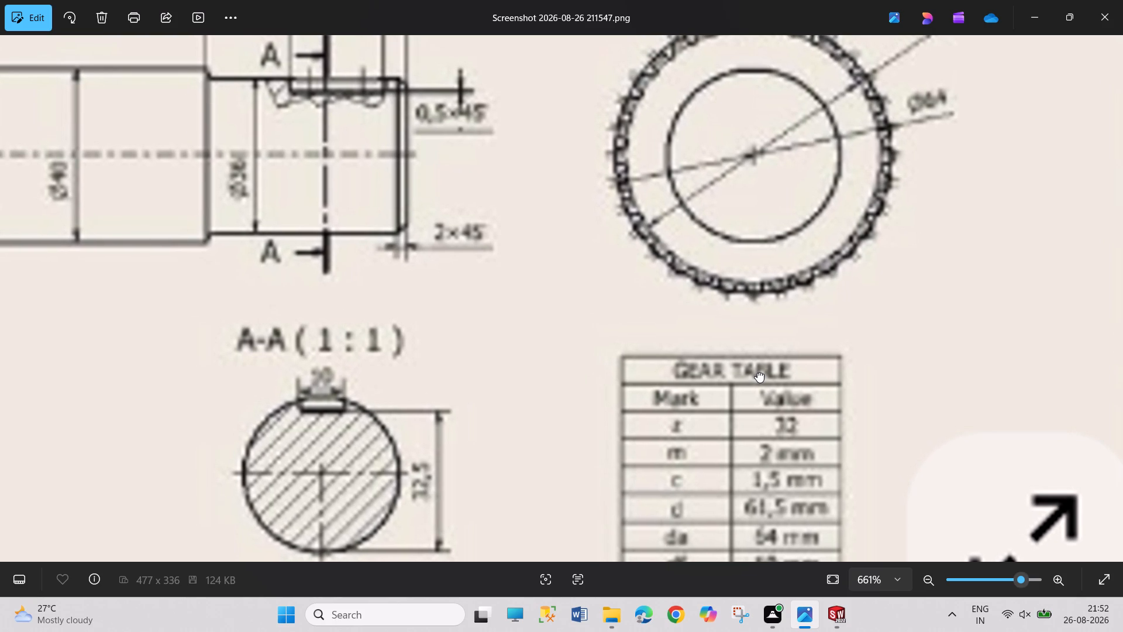
pyautogui.moveTo(757, 372); pyautogui.dragTo(759, 373)
pyautogui.doubleClick(759, 373)
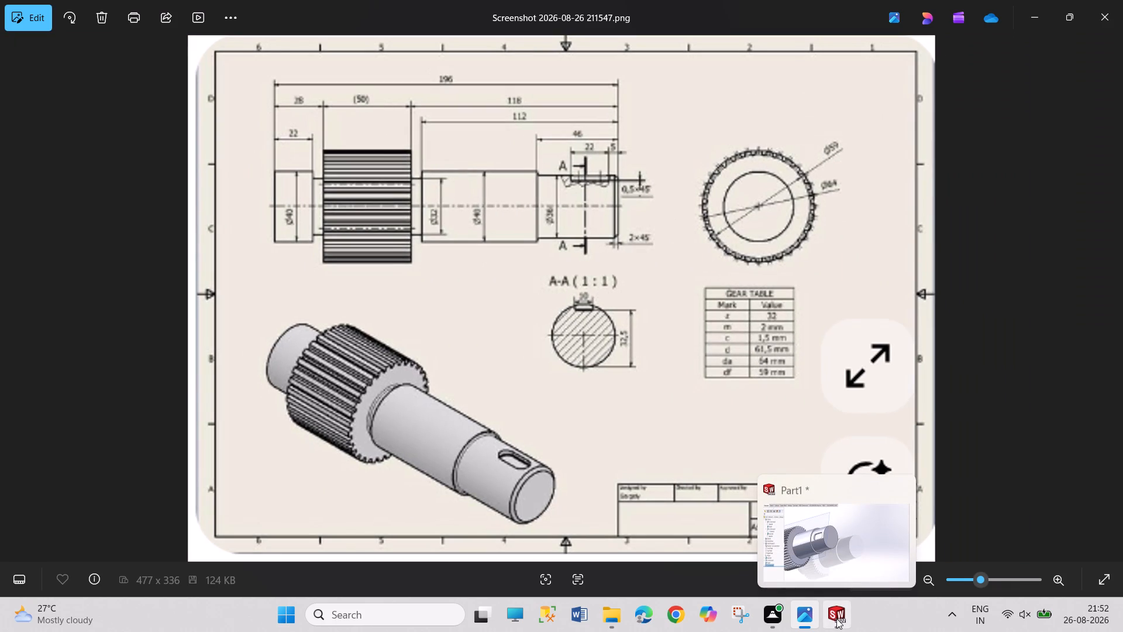
pyautogui.click(836, 619)
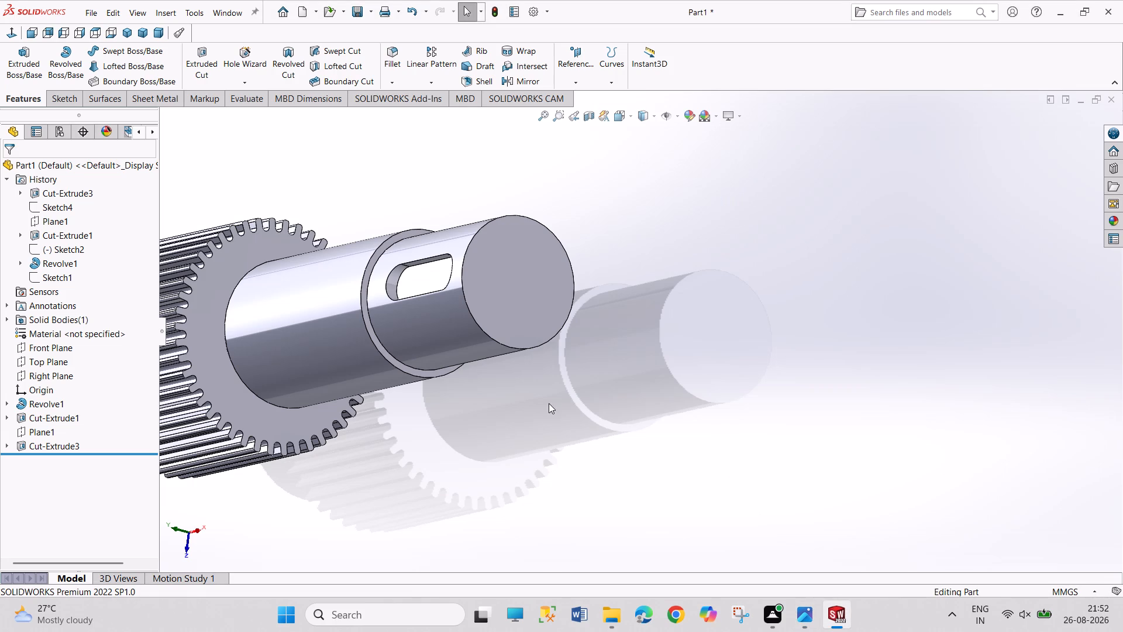
pyautogui.moveTo(591, 425); pyautogui.dragTo(612, 417, button='middle')
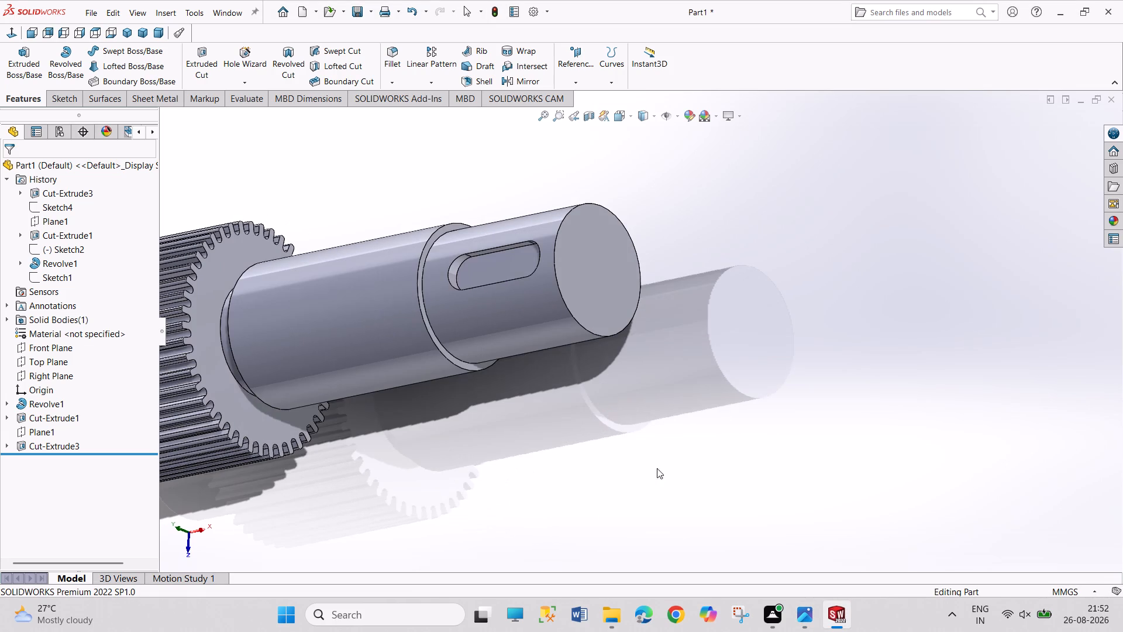
pyautogui.click(809, 604)
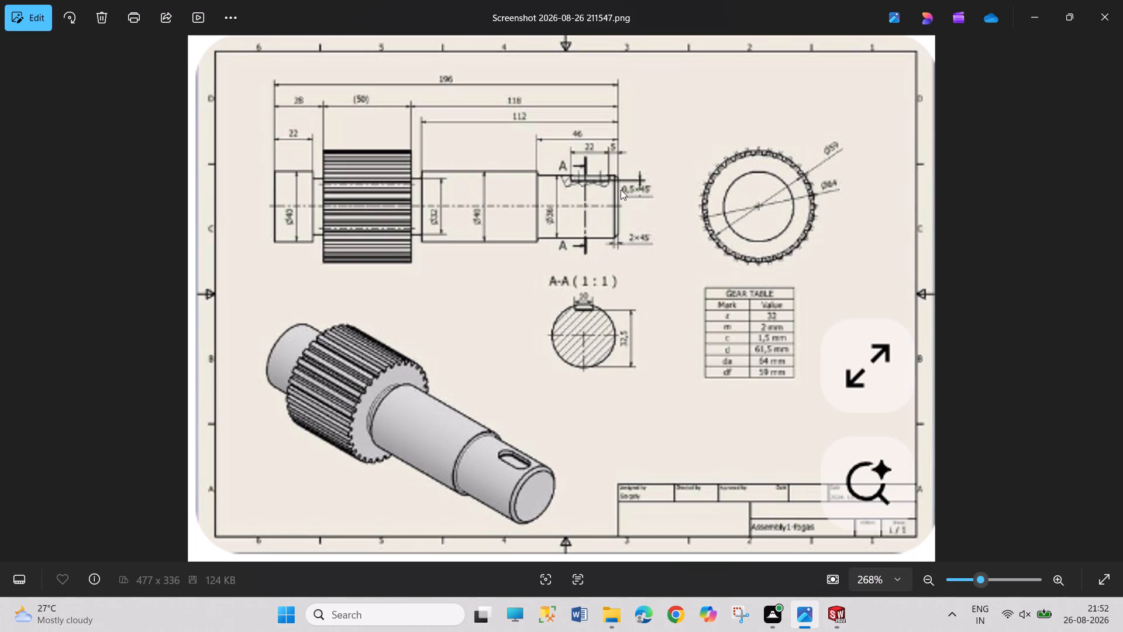
pyautogui.doubleClick(653, 177)
pyautogui.doubleClick(645, 250)
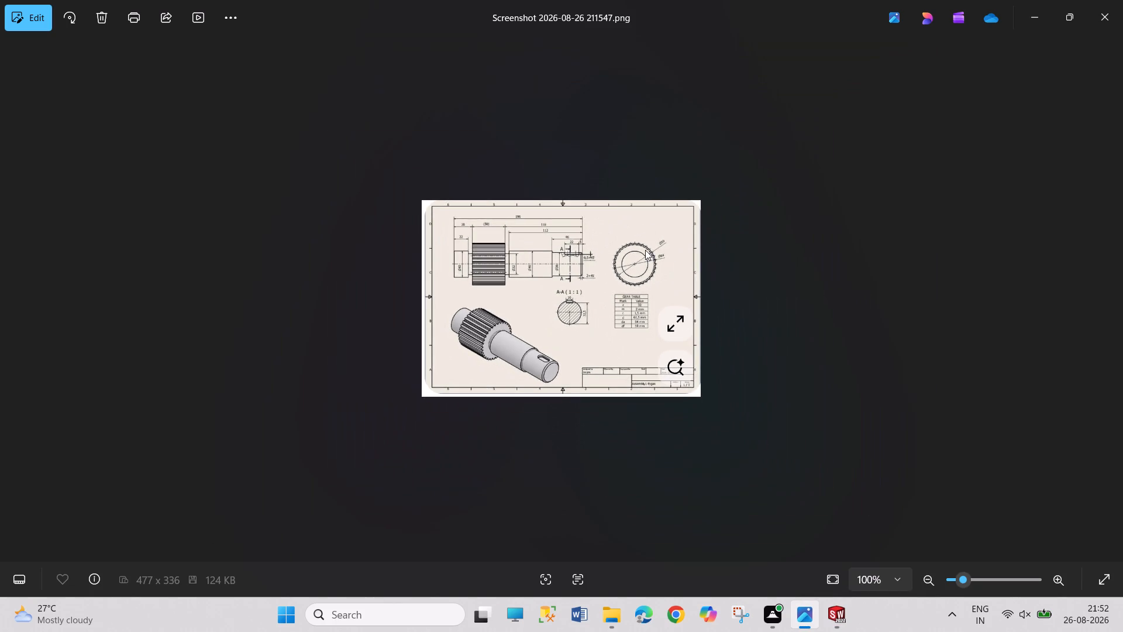
pyautogui.tripleClick(1062, 583)
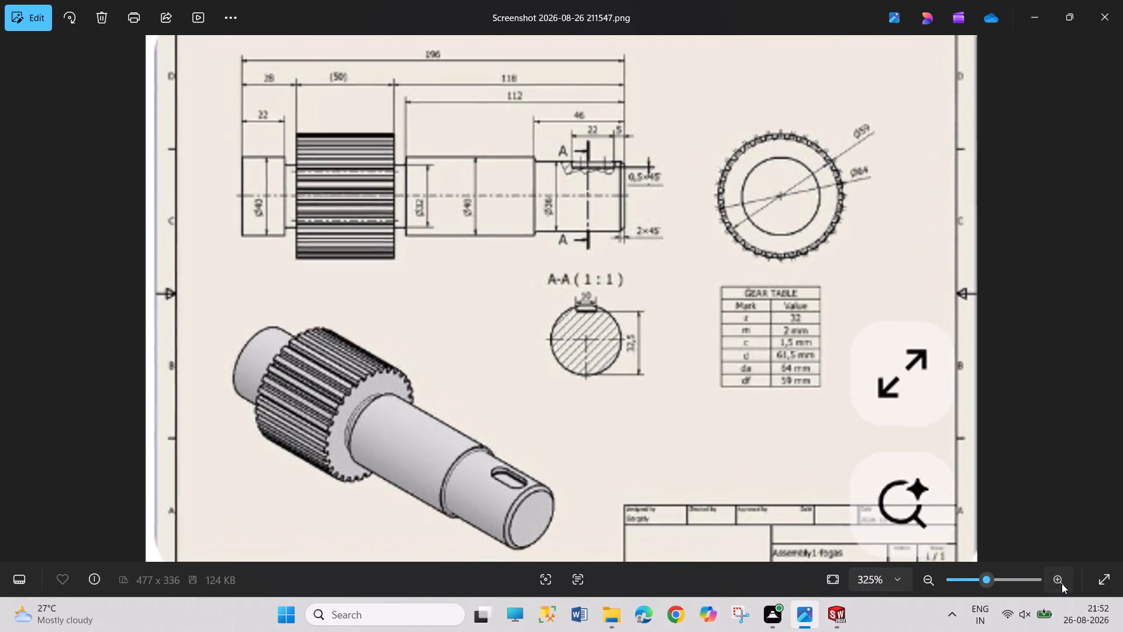
pyautogui.tripleClick(1062, 583)
pyautogui.doubleClick(1060, 581)
pyautogui.moveTo(768, 178); pyautogui.dragTo(750, 209)
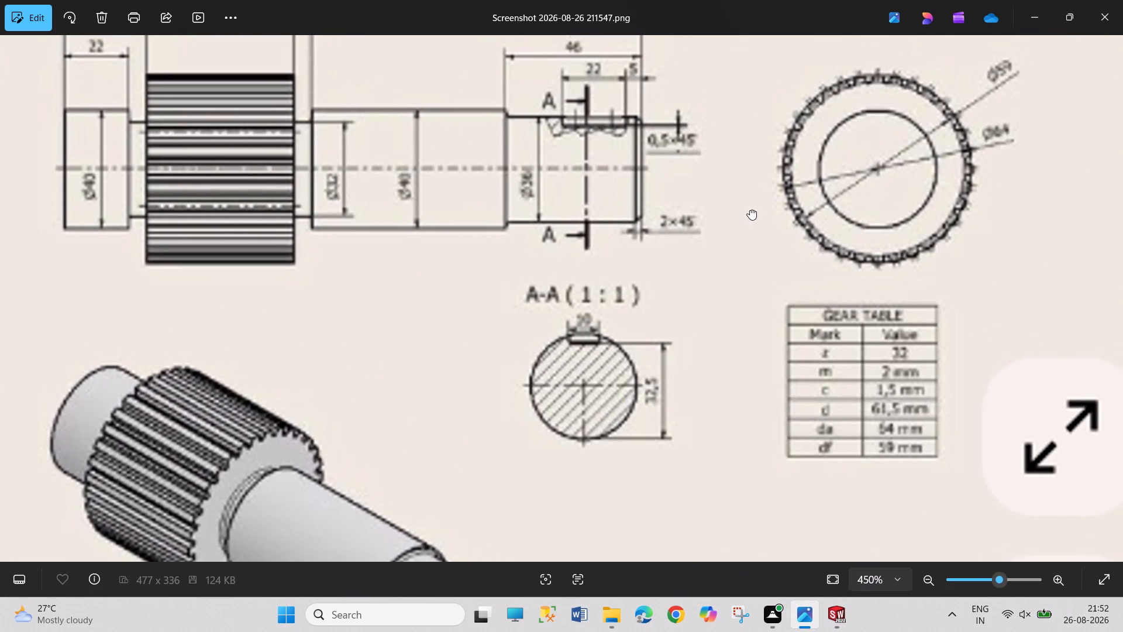
pyautogui.moveTo(750, 209); pyautogui.dragTo(683, 314)
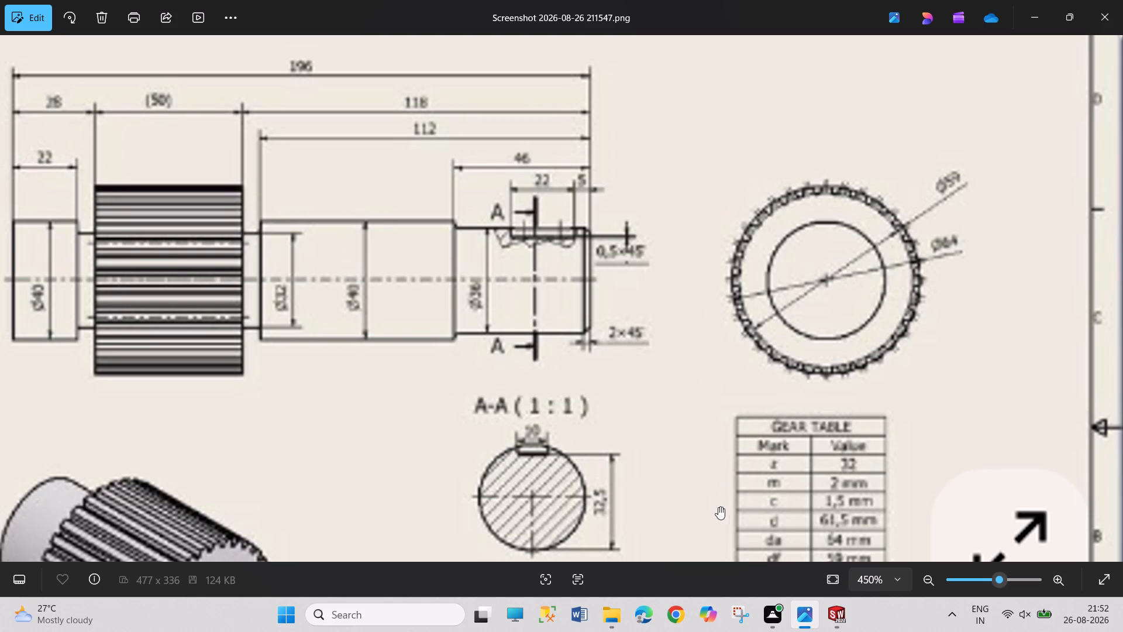
# Back in SOLIDWORKS, chamfer the circular edge of the shaft's keyway-side end face with a 2 mm distance at 45 degrees.
pyautogui.click(829, 614)
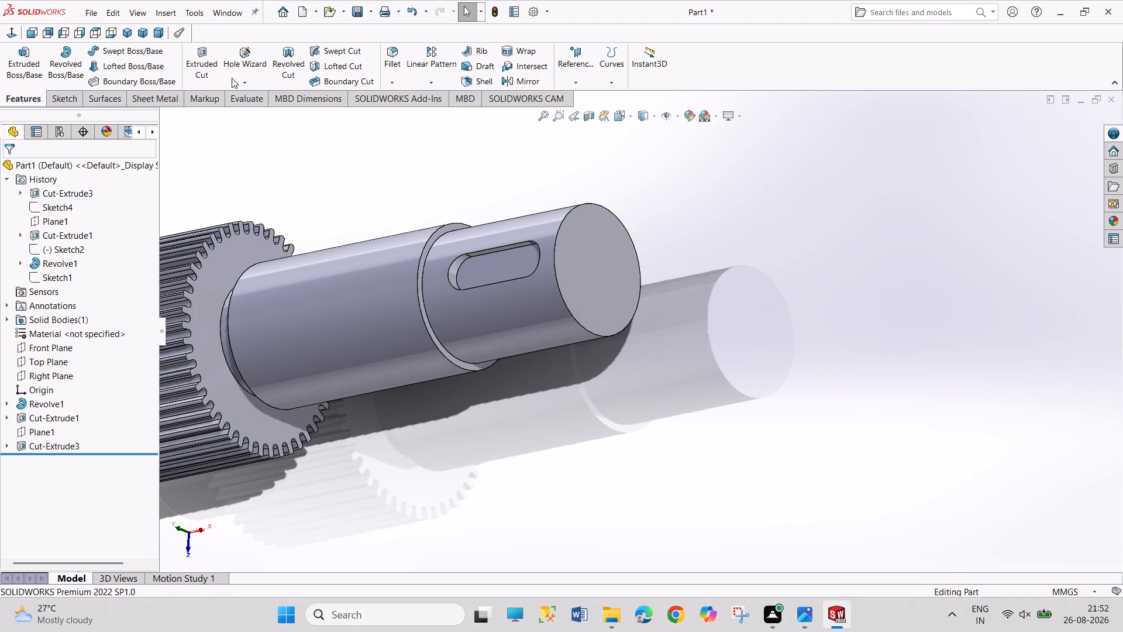
pyautogui.click(390, 80)
pyautogui.click(402, 110)
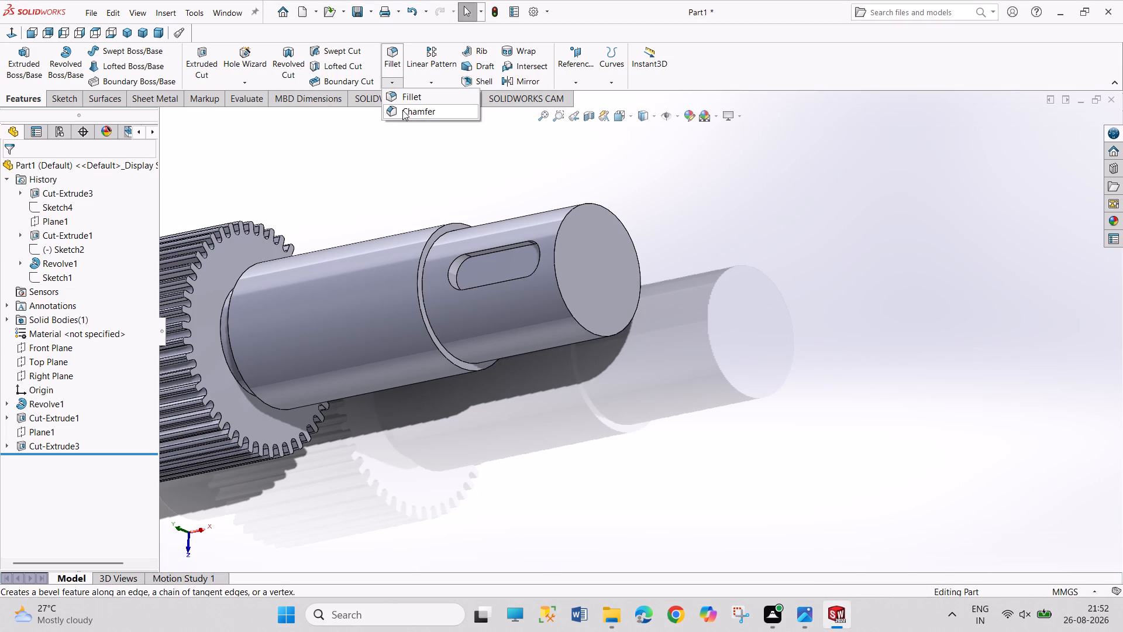
pyautogui.click(618, 335)
pyautogui.doubleClick(92, 441)
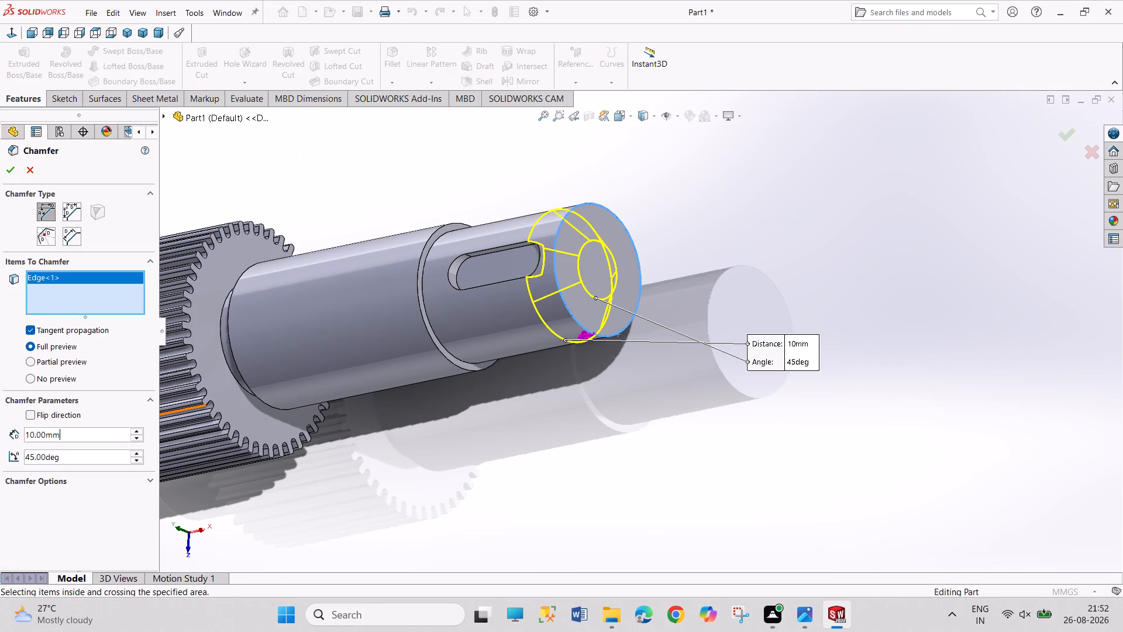
pyautogui.press('2')
pyautogui.press('Return')
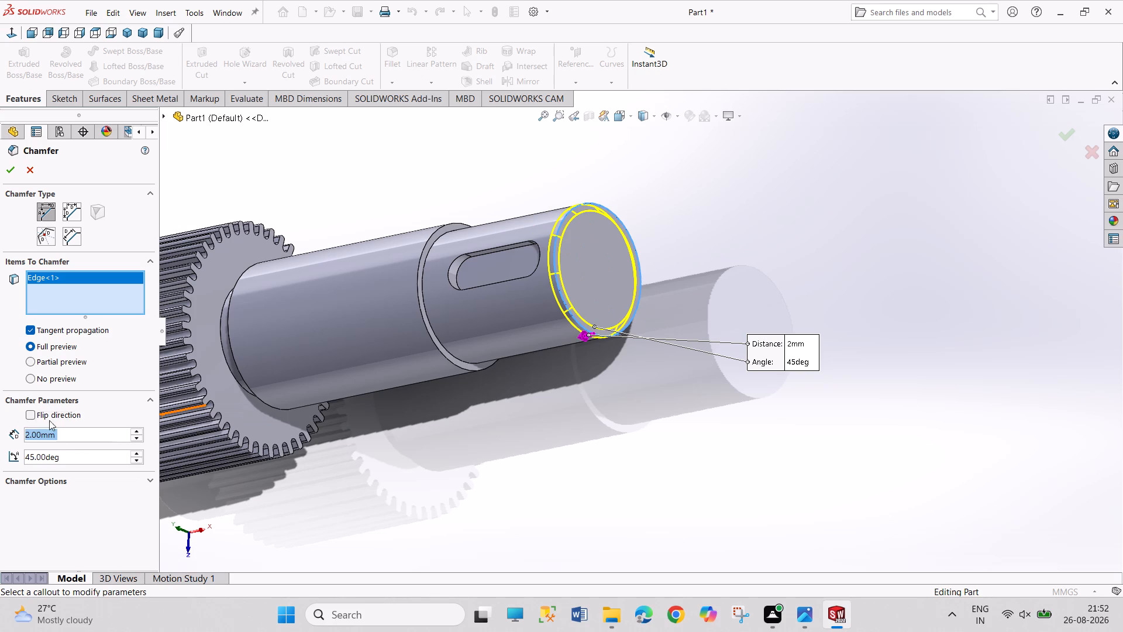
pyautogui.click(11, 172)
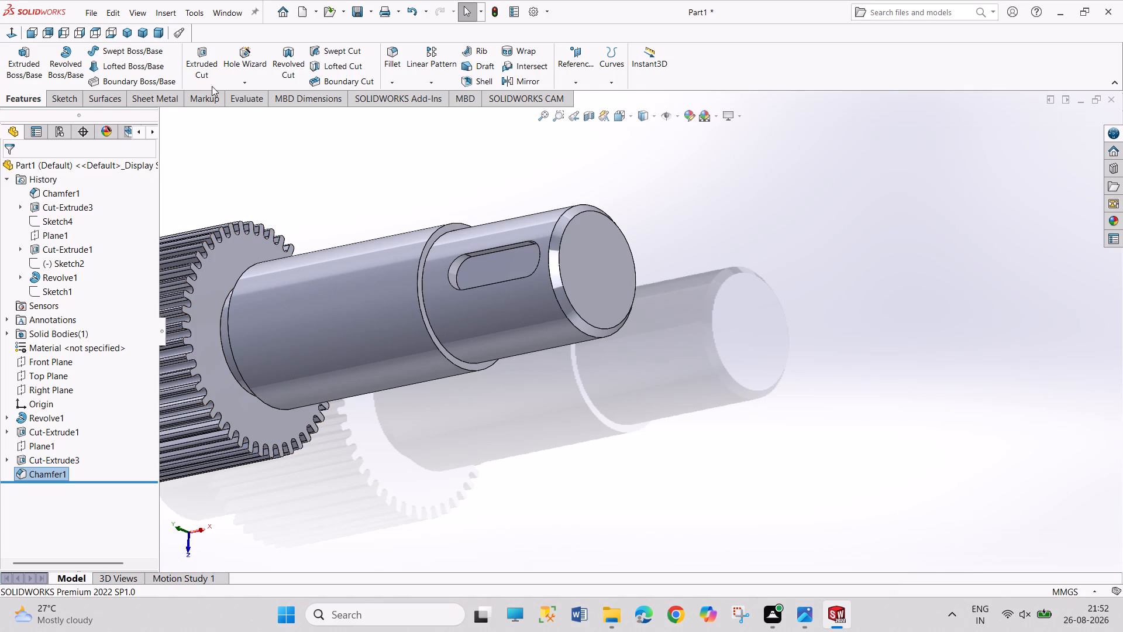
# Chamfer the keyway's floor face with a 0.5 mm distance at 45 degrees.
pyautogui.click(398, 80)
pyautogui.click(408, 110)
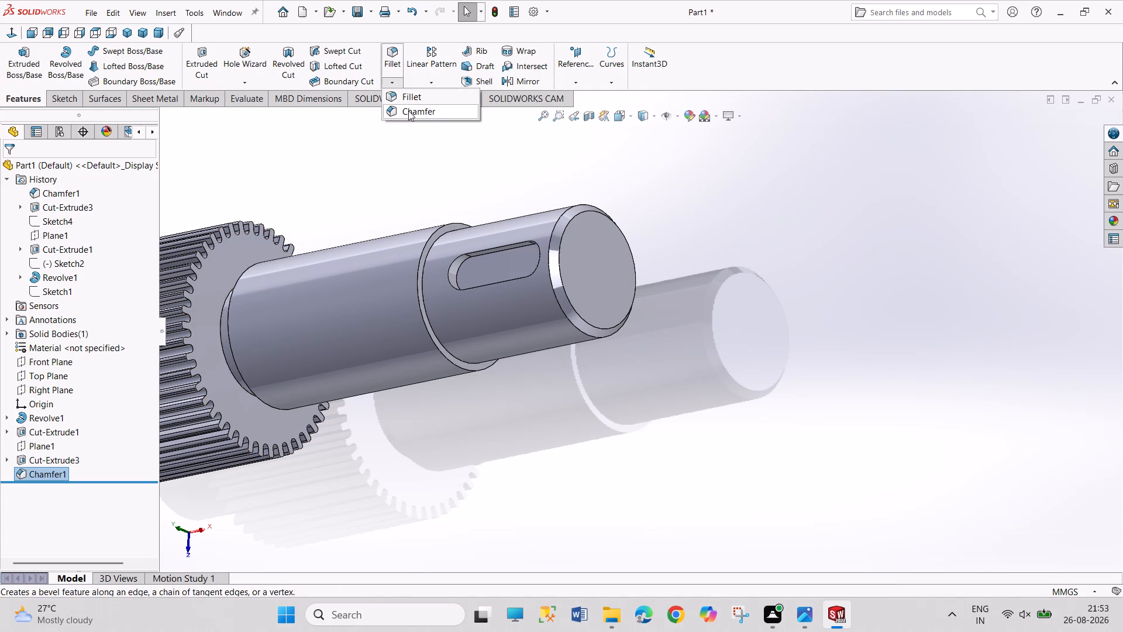
pyautogui.click(466, 266)
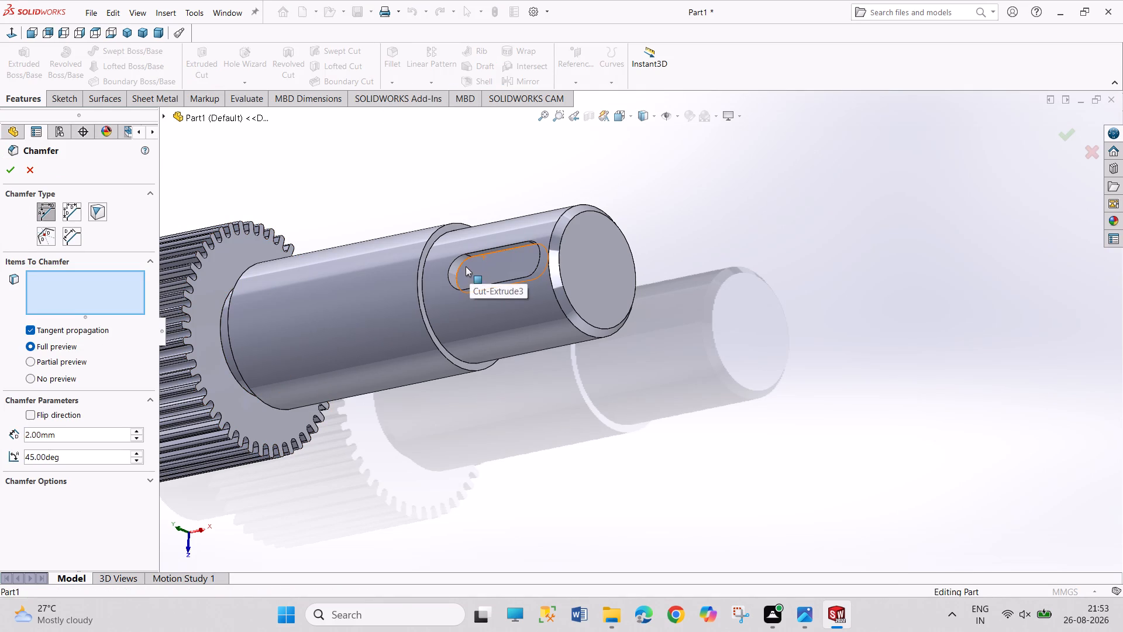
pyautogui.doubleClick(65, 432)
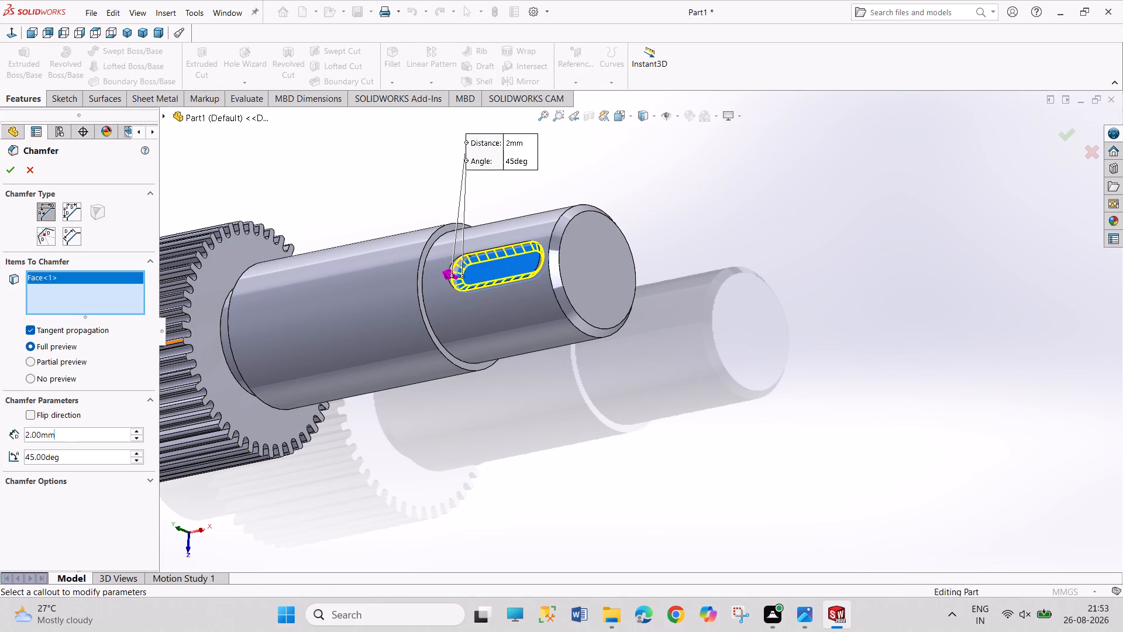
pyautogui.write('0.5')
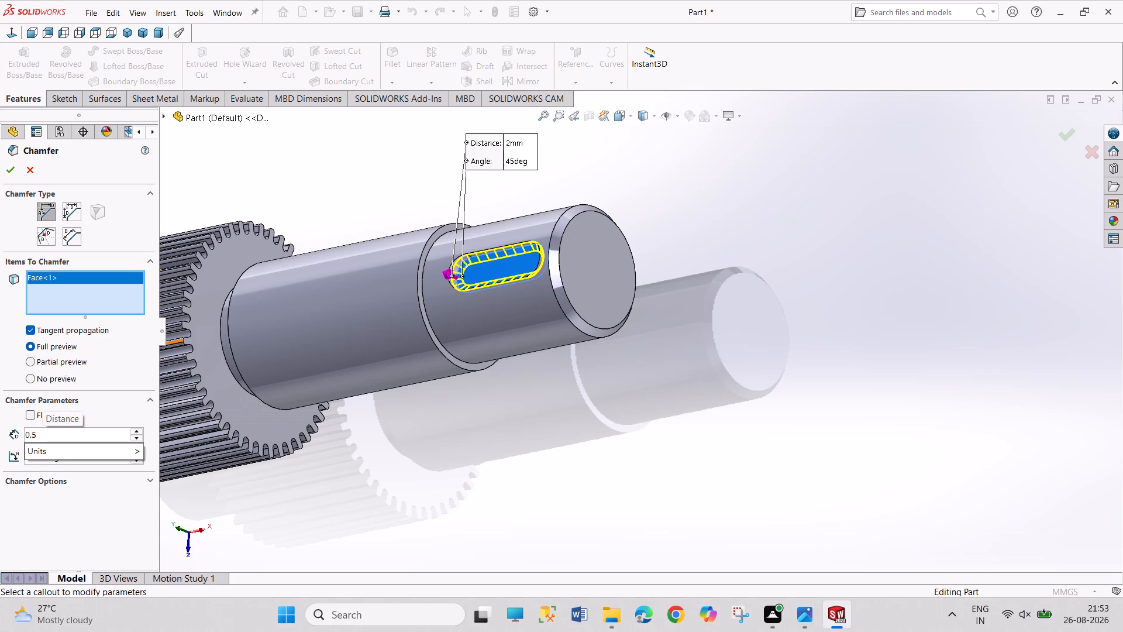
pyautogui.press('Return')
pyautogui.click(12, 165)
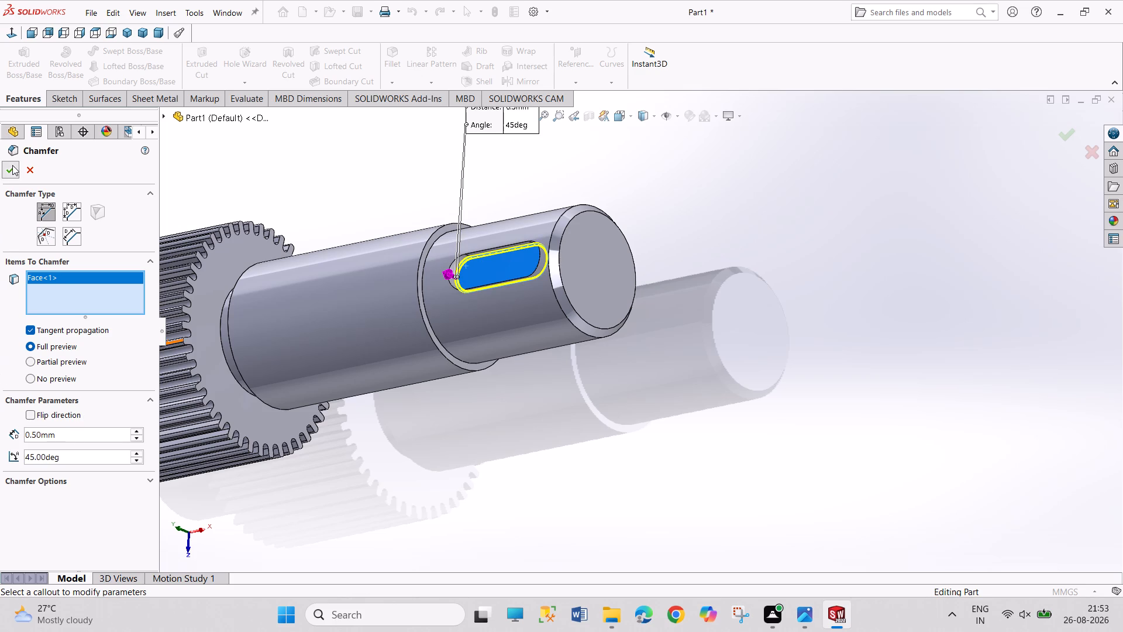
# Inspect the gear shaft from both ends and along its length, checking the new chamfers, the keyway and the gear teeth.
pyautogui.moveTo(422, 418); pyautogui.dragTo(466, 423, button='middle')
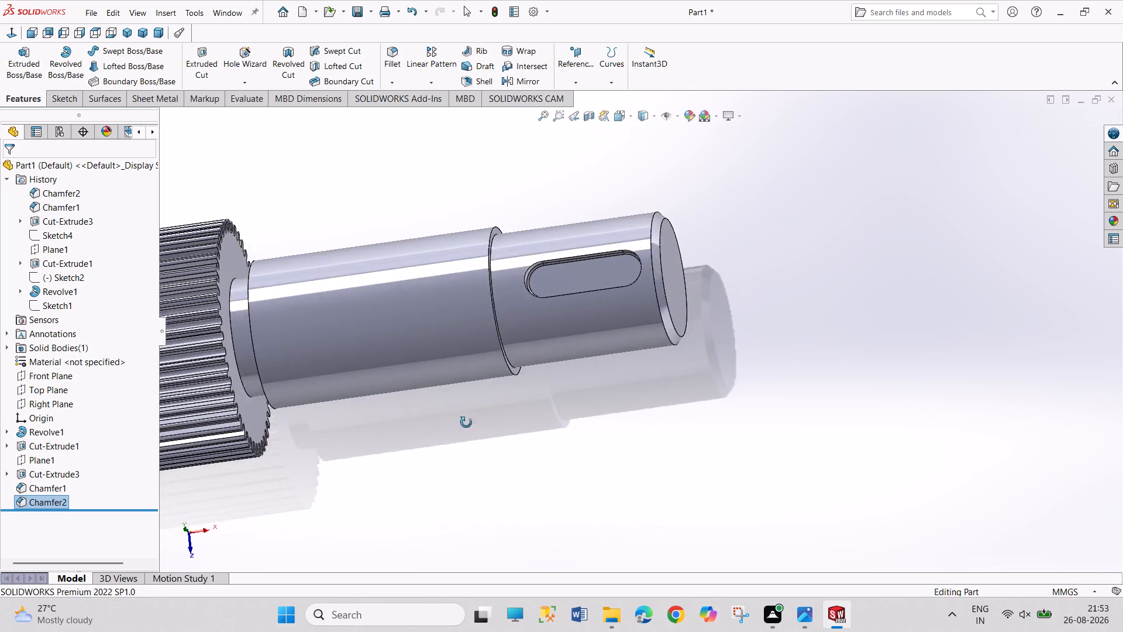
pyautogui.moveTo(466, 423); pyautogui.dragTo(453, 241, button='middle')
pyautogui.scroll(2, 426, 255)
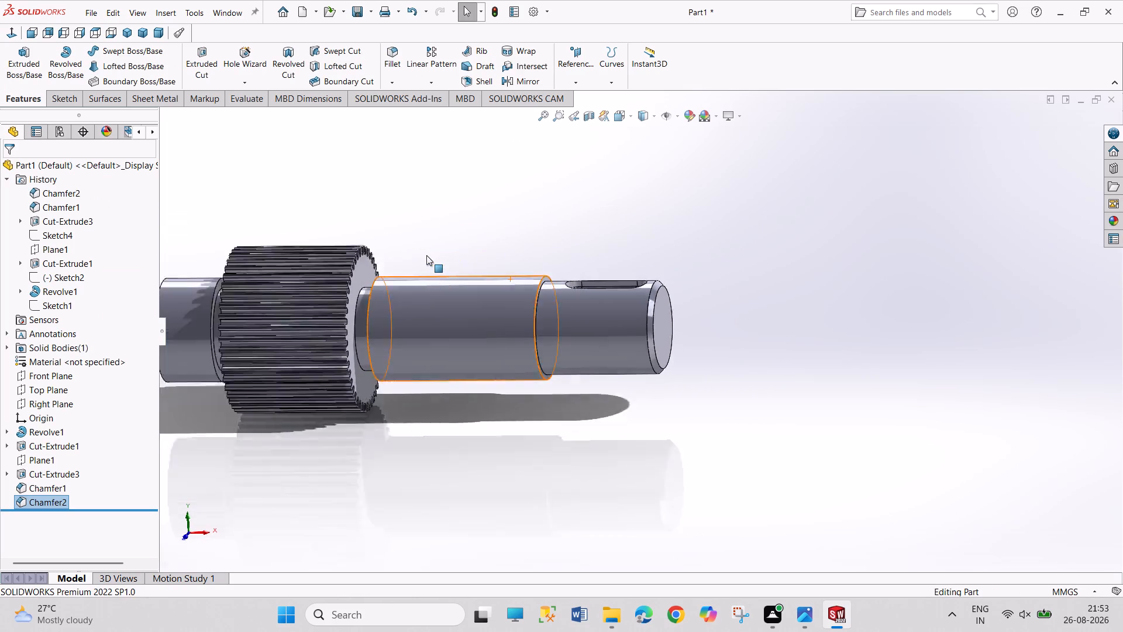
pyautogui.scroll(4, 426, 255)
pyautogui.scroll(-2, 532, 265)
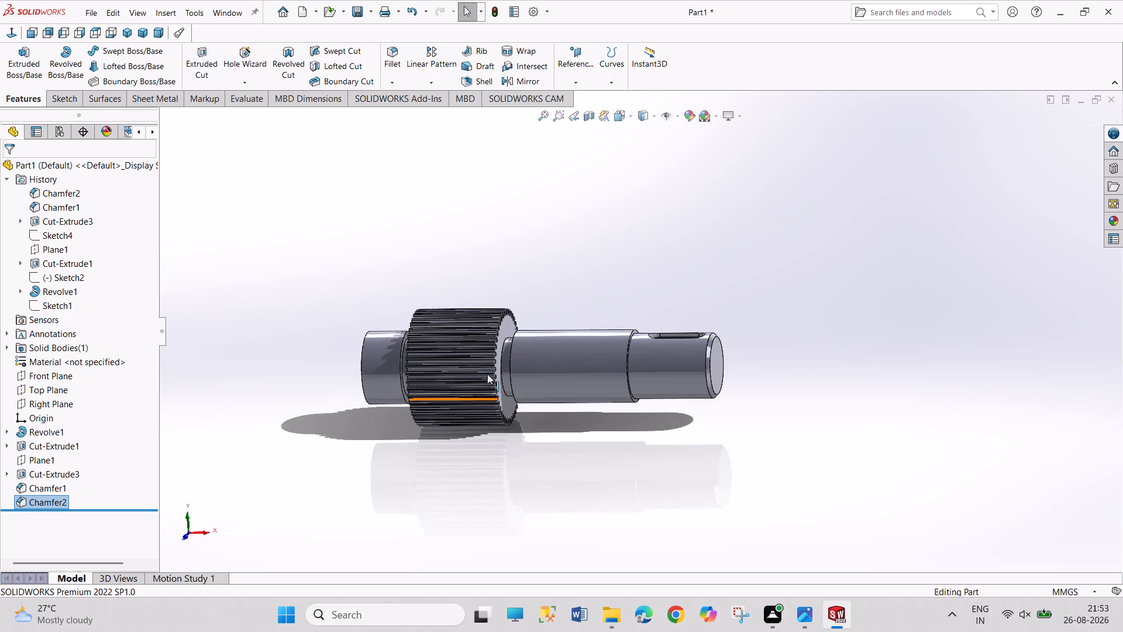
pyautogui.moveTo(729, 339); pyautogui.dragTo(662, 318, button='middle')
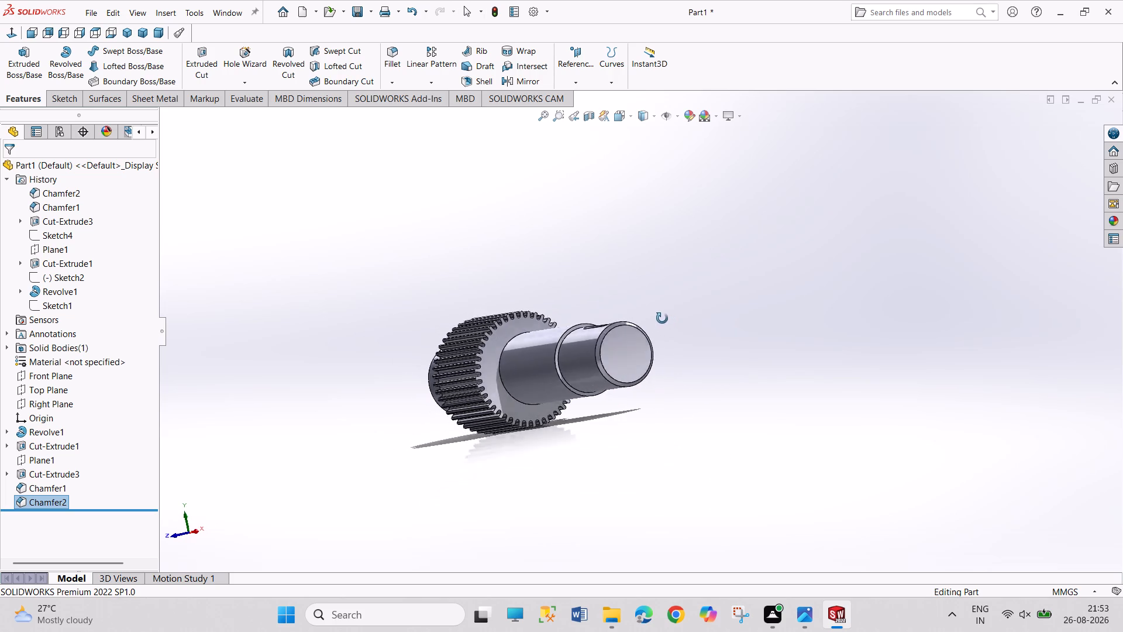
pyautogui.moveTo(662, 318); pyautogui.dragTo(345, 297, button='middle')
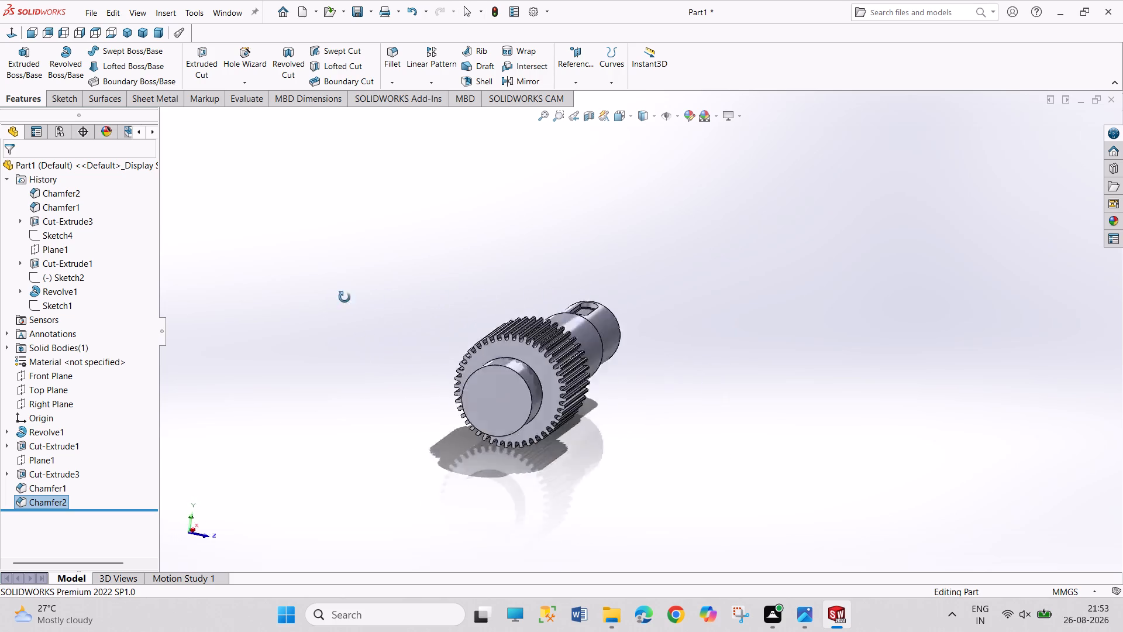
pyautogui.moveTo(345, 297); pyautogui.dragTo(888, 274, button='middle')
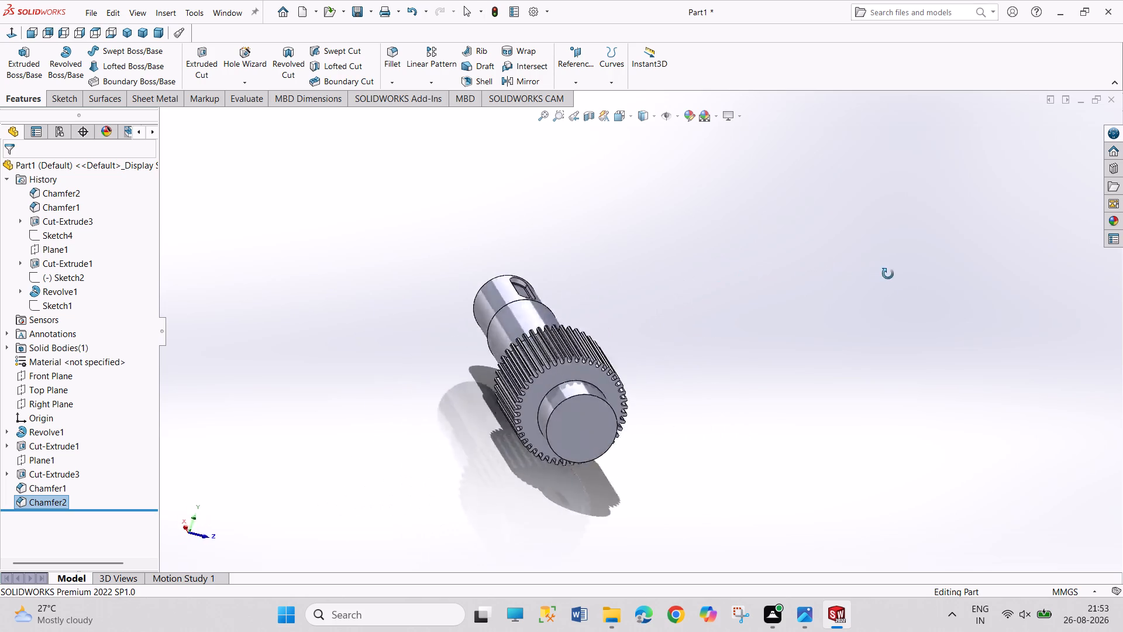
pyautogui.moveTo(888, 274); pyautogui.dragTo(934, 256, button='middle')
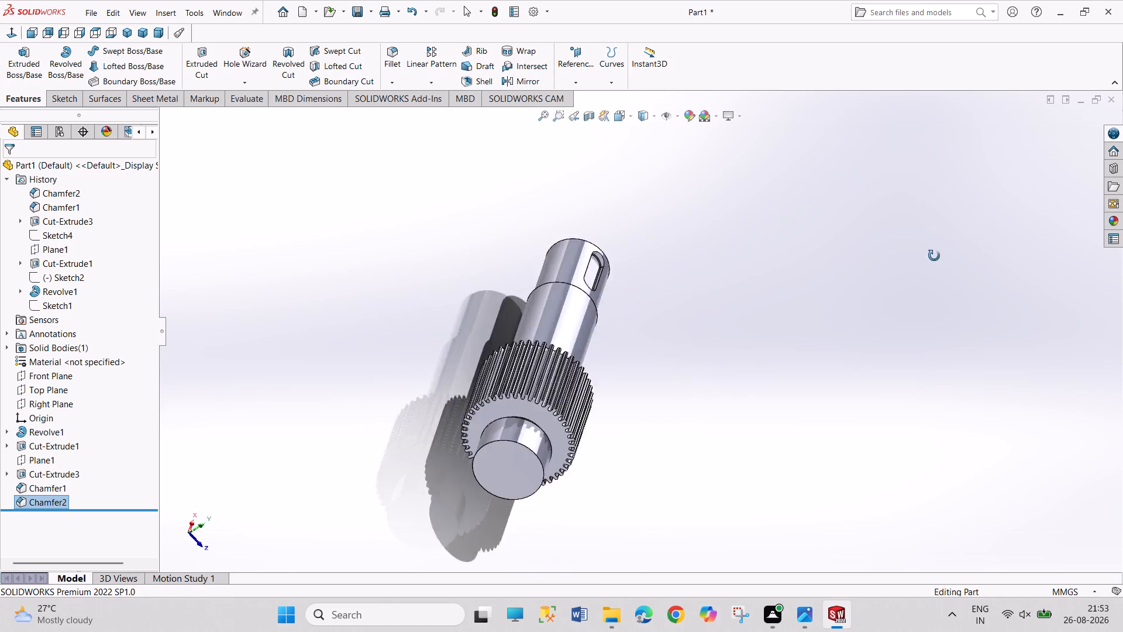
pyautogui.moveTo(934, 256); pyautogui.dragTo(387, 432, button='middle')
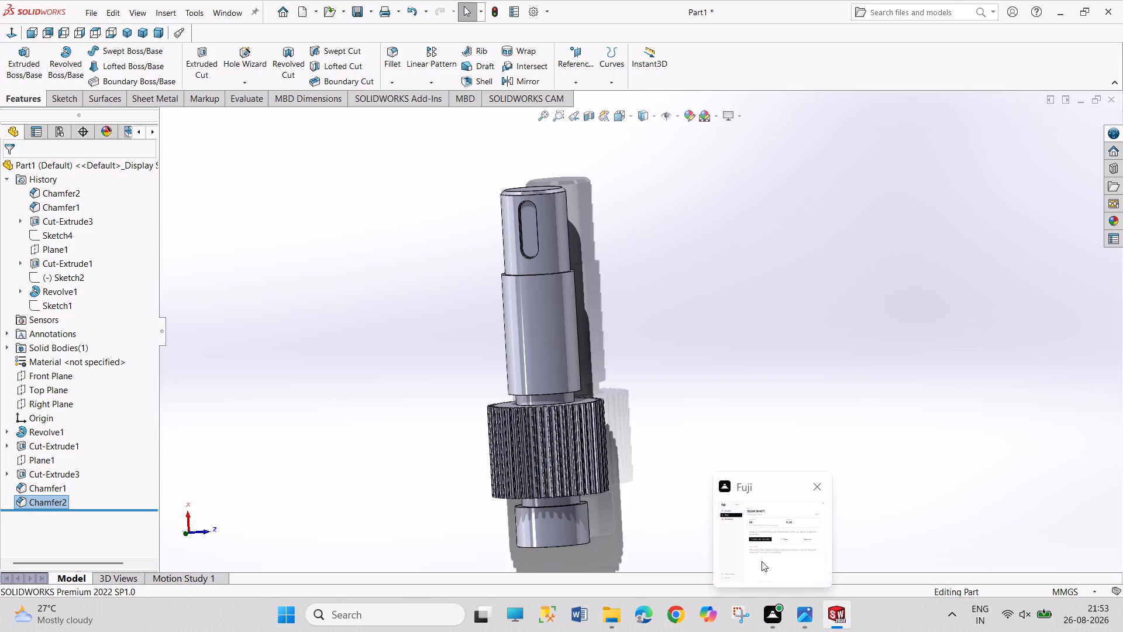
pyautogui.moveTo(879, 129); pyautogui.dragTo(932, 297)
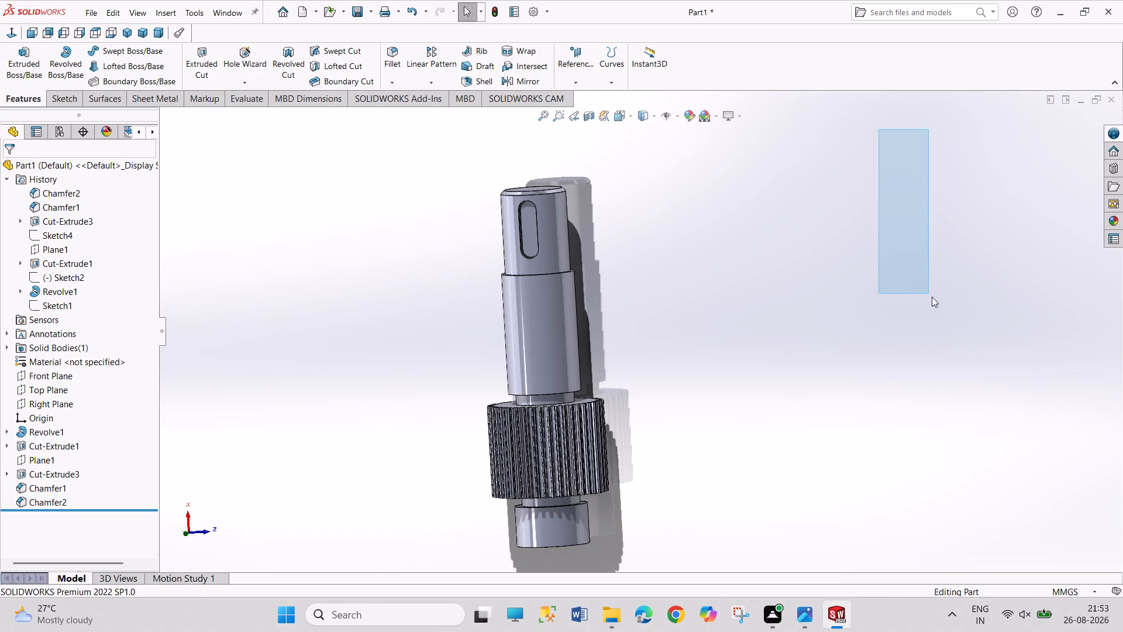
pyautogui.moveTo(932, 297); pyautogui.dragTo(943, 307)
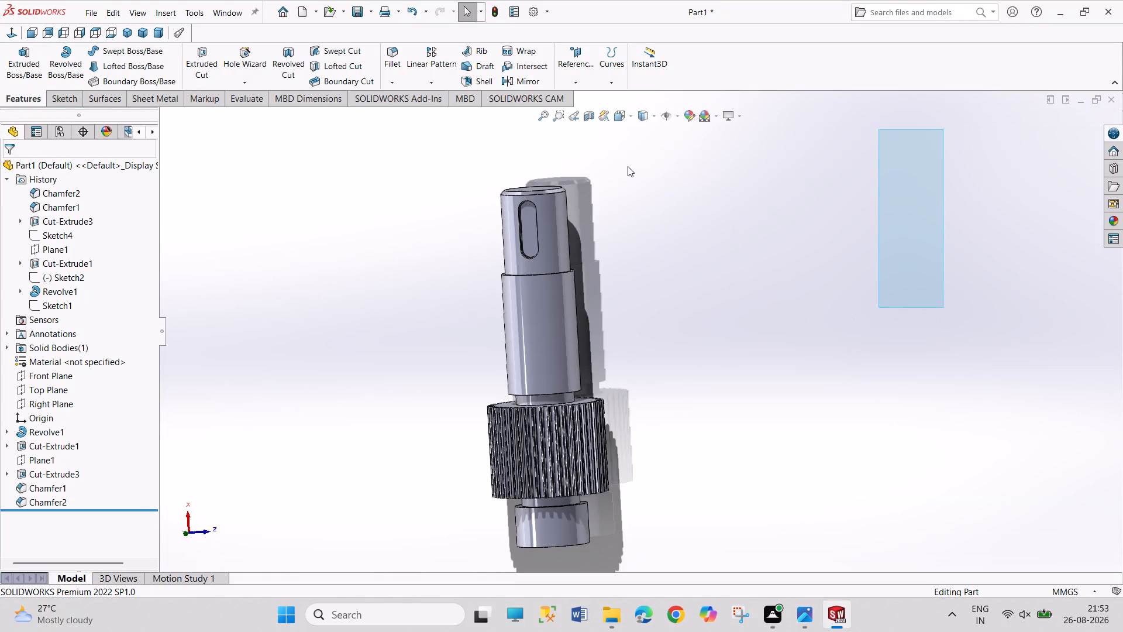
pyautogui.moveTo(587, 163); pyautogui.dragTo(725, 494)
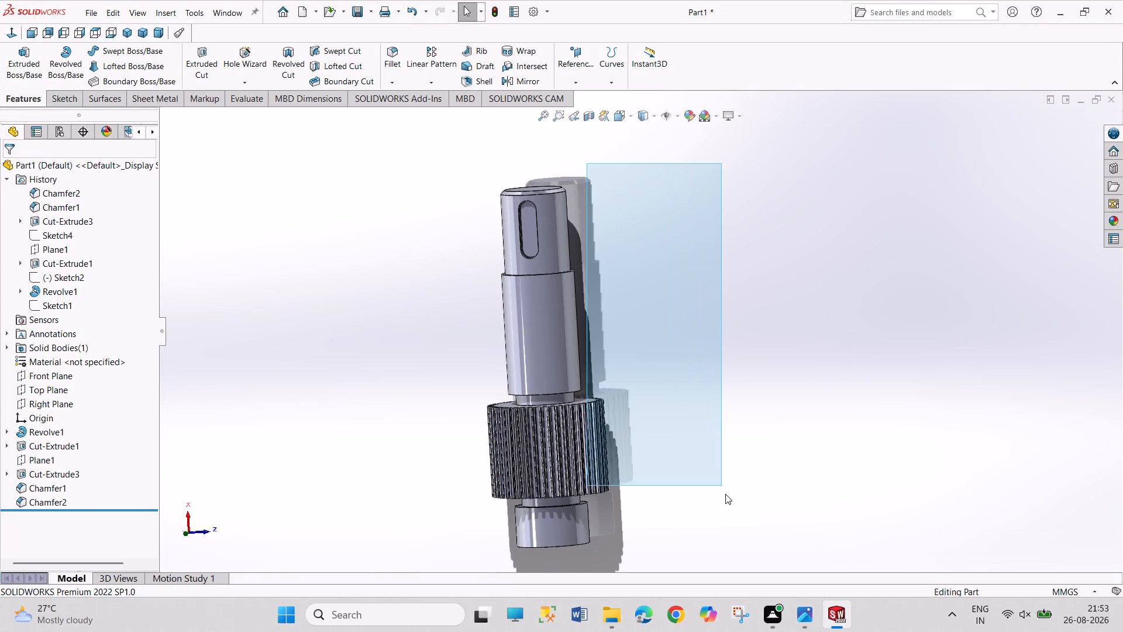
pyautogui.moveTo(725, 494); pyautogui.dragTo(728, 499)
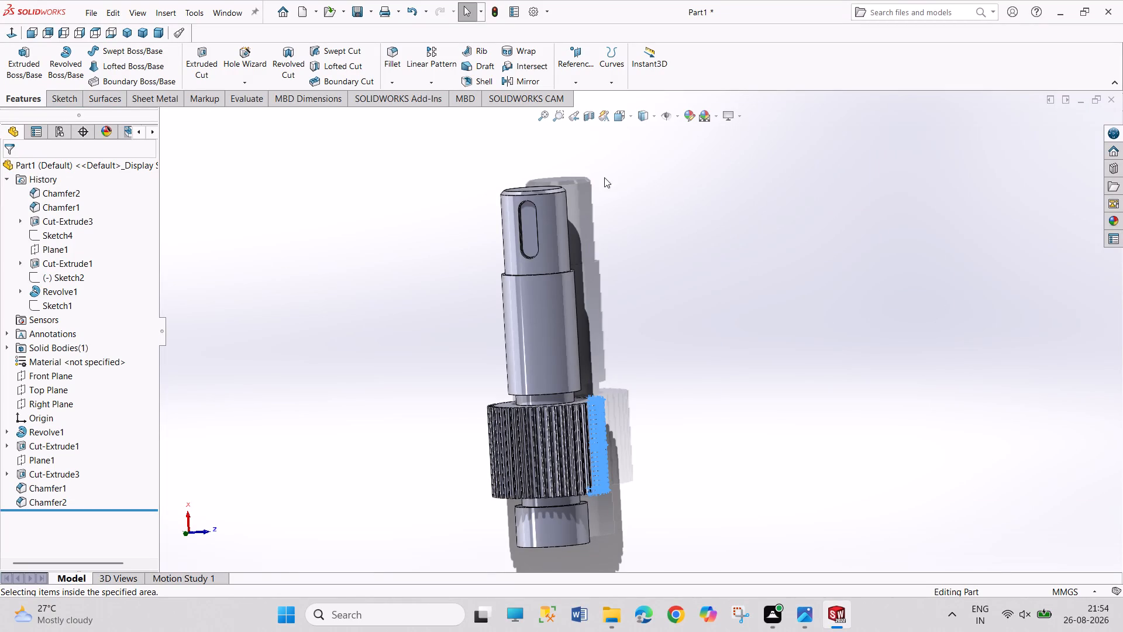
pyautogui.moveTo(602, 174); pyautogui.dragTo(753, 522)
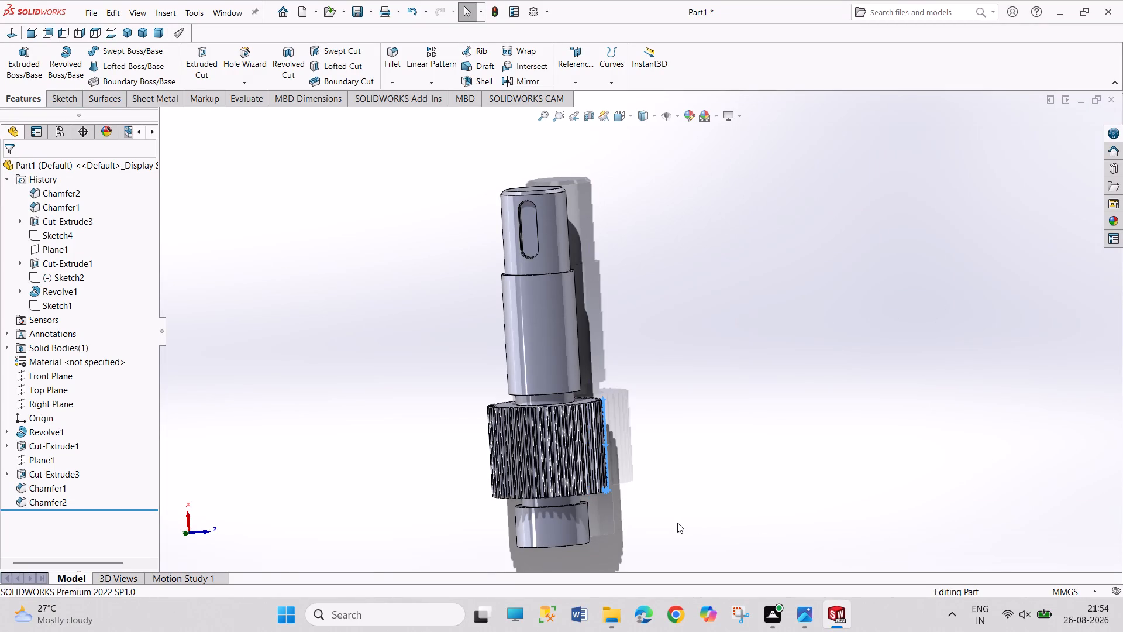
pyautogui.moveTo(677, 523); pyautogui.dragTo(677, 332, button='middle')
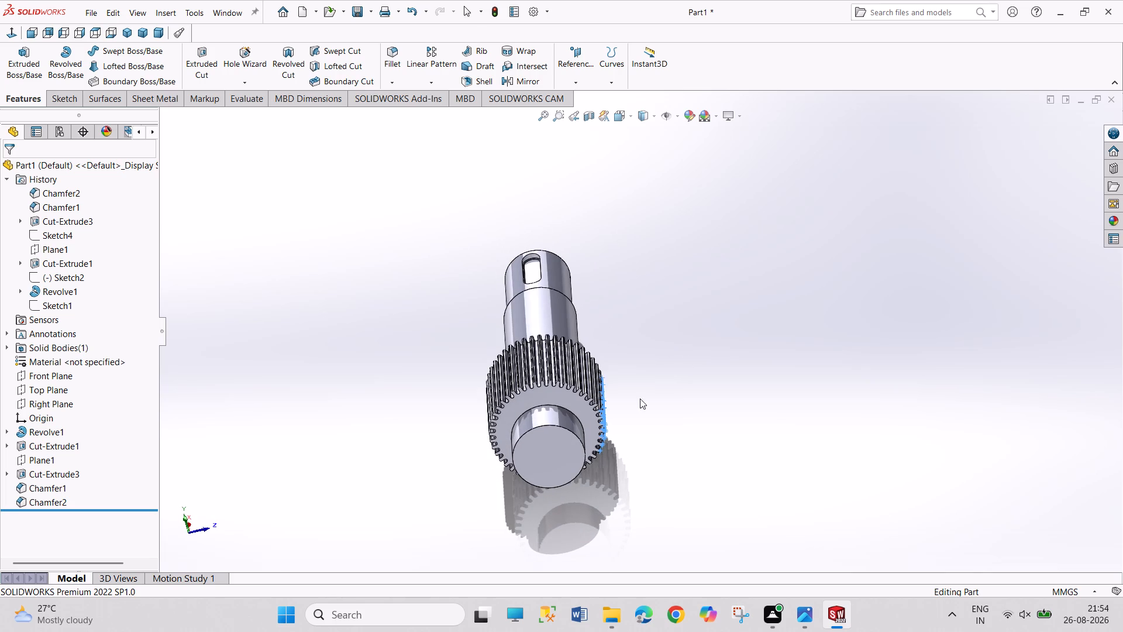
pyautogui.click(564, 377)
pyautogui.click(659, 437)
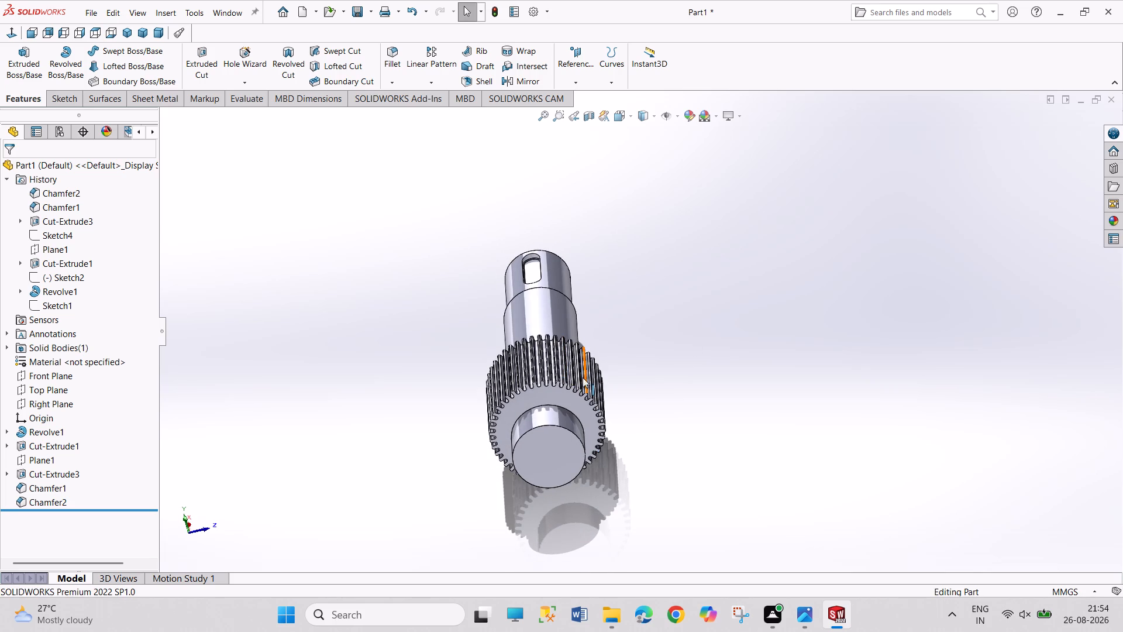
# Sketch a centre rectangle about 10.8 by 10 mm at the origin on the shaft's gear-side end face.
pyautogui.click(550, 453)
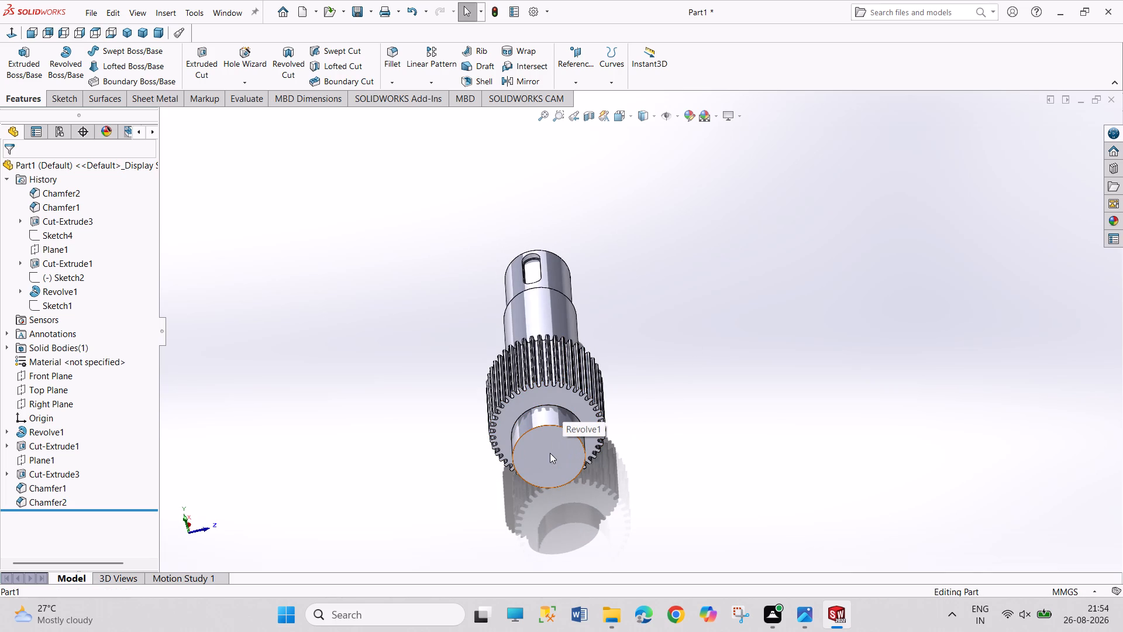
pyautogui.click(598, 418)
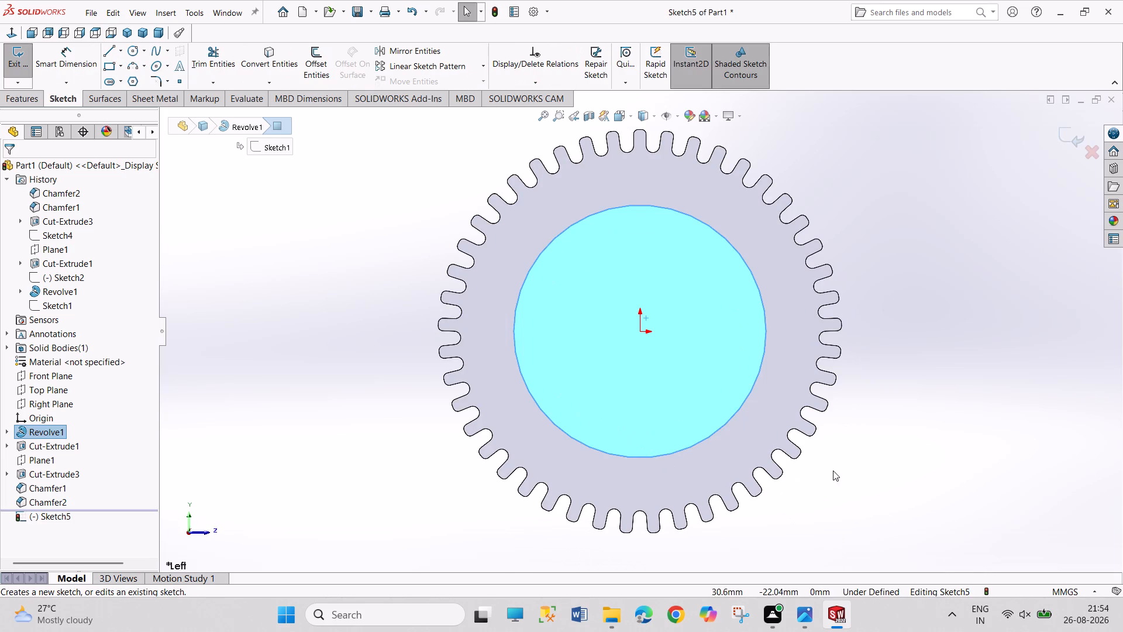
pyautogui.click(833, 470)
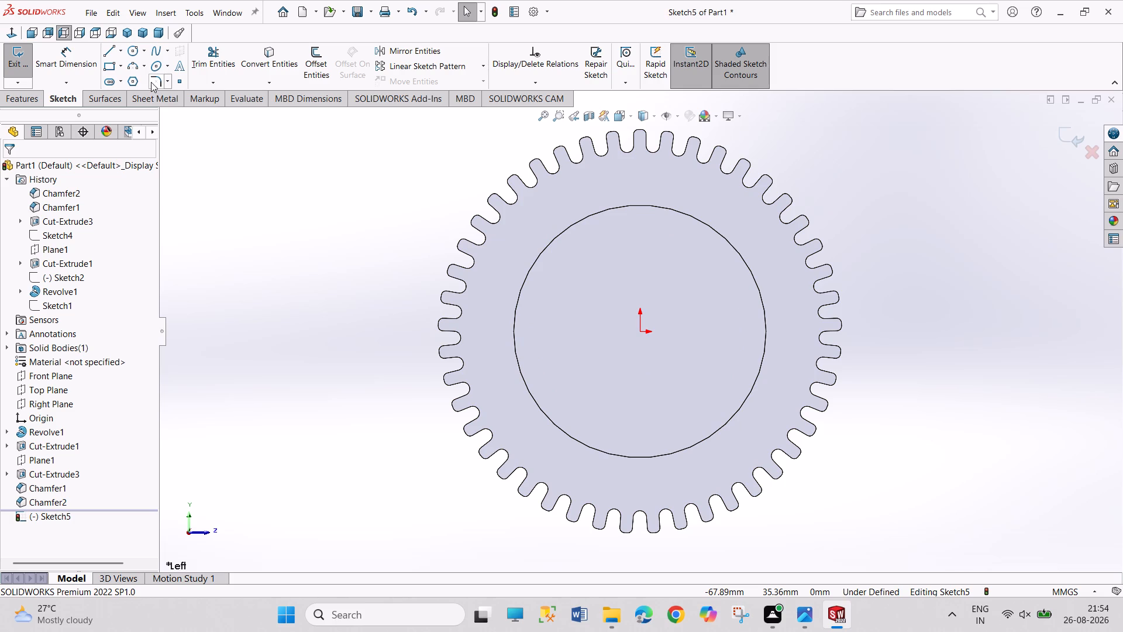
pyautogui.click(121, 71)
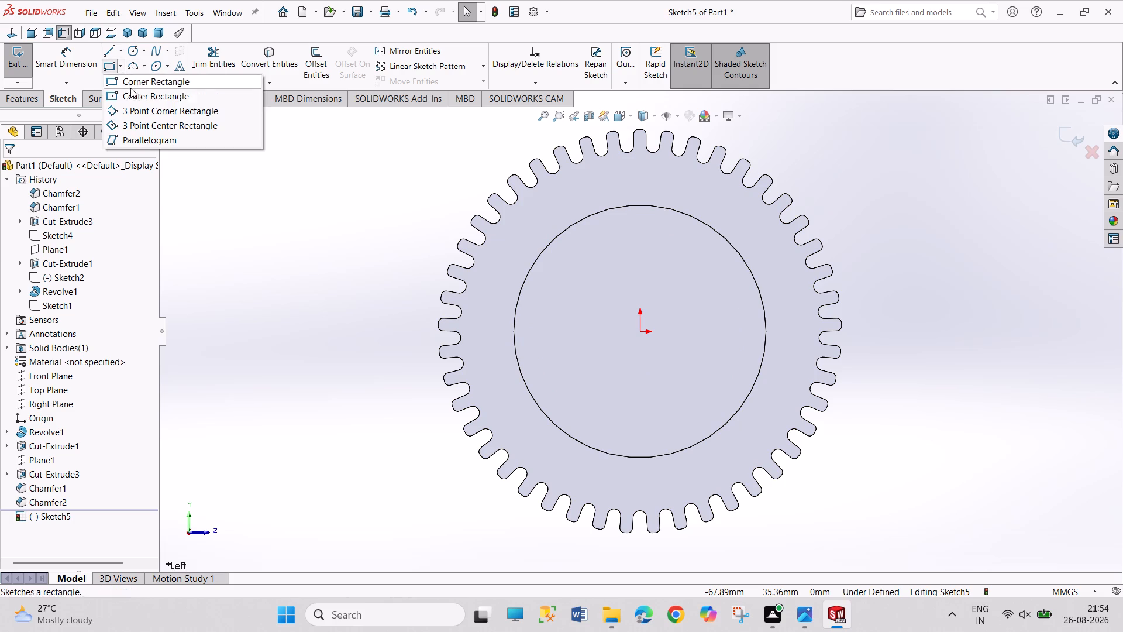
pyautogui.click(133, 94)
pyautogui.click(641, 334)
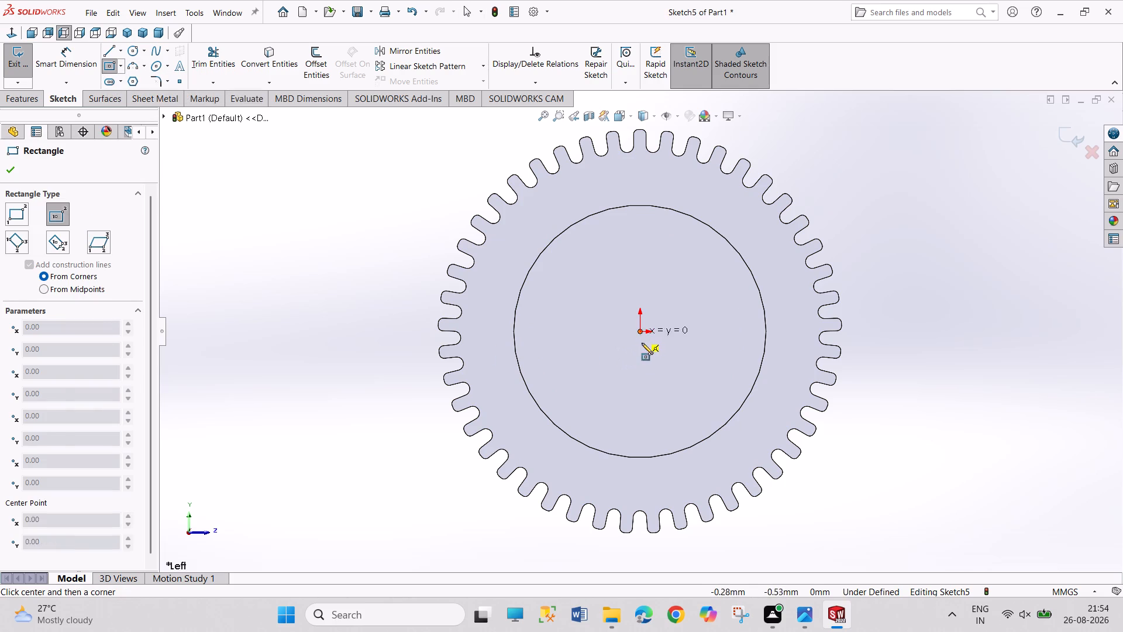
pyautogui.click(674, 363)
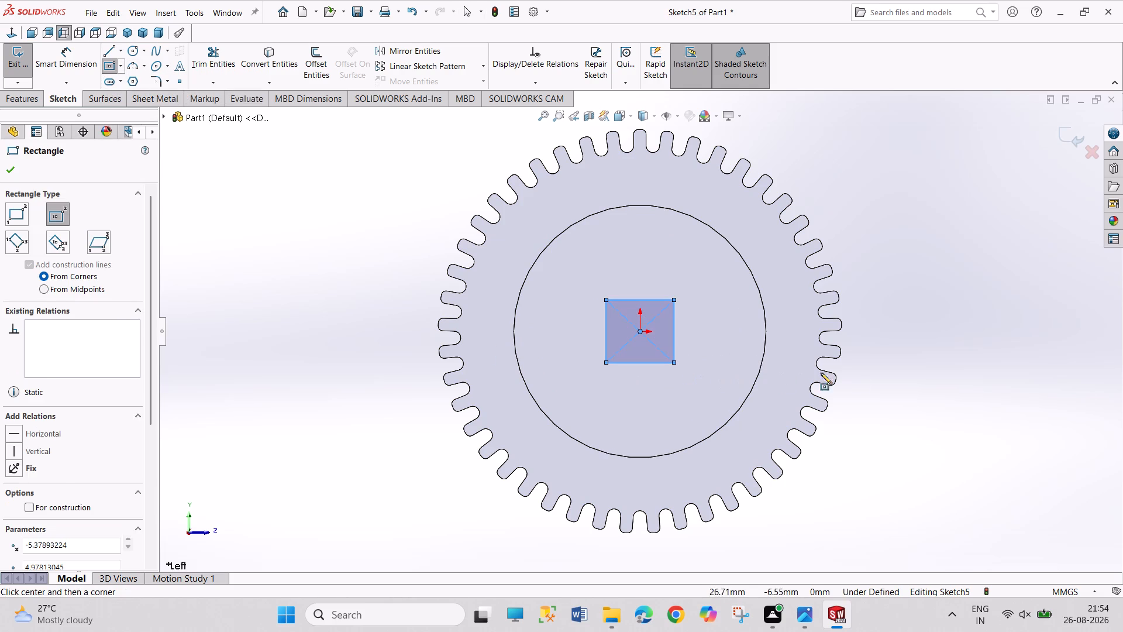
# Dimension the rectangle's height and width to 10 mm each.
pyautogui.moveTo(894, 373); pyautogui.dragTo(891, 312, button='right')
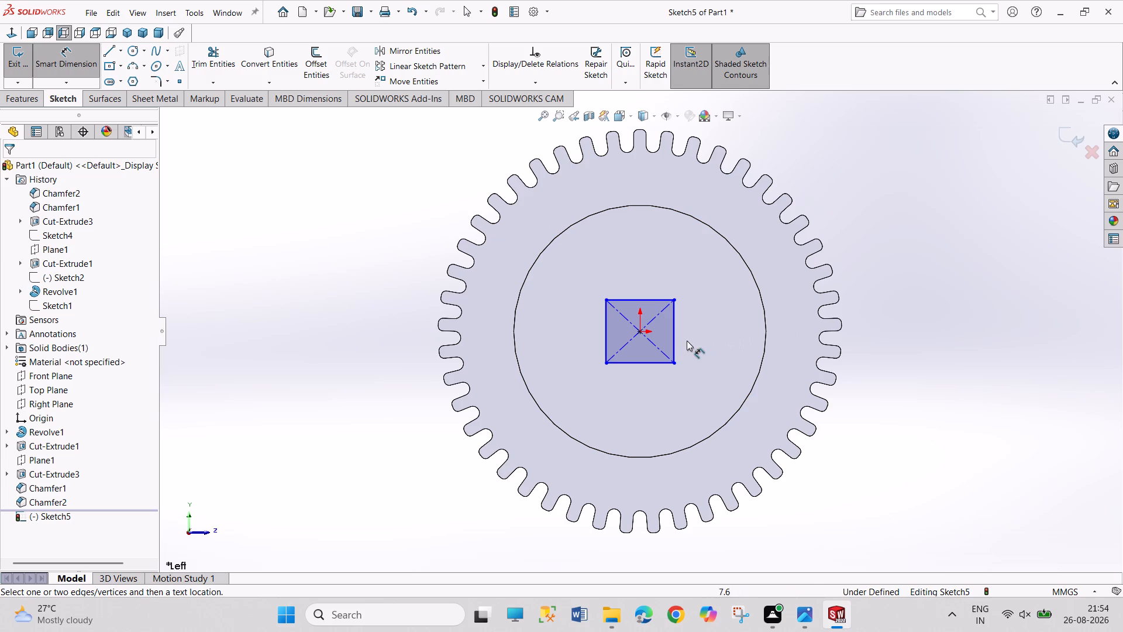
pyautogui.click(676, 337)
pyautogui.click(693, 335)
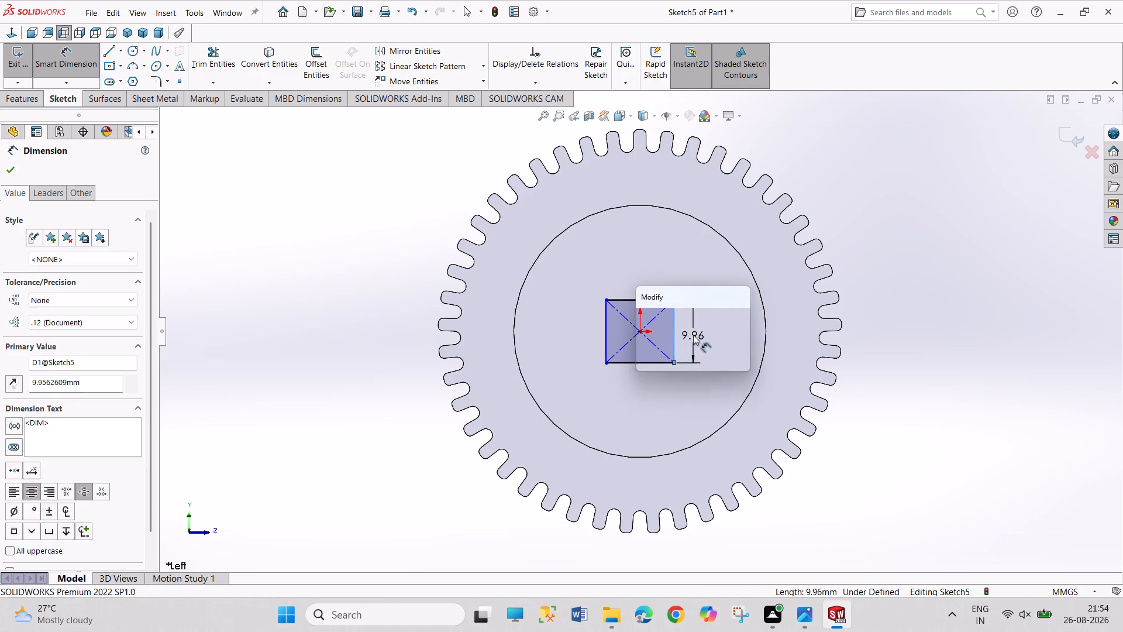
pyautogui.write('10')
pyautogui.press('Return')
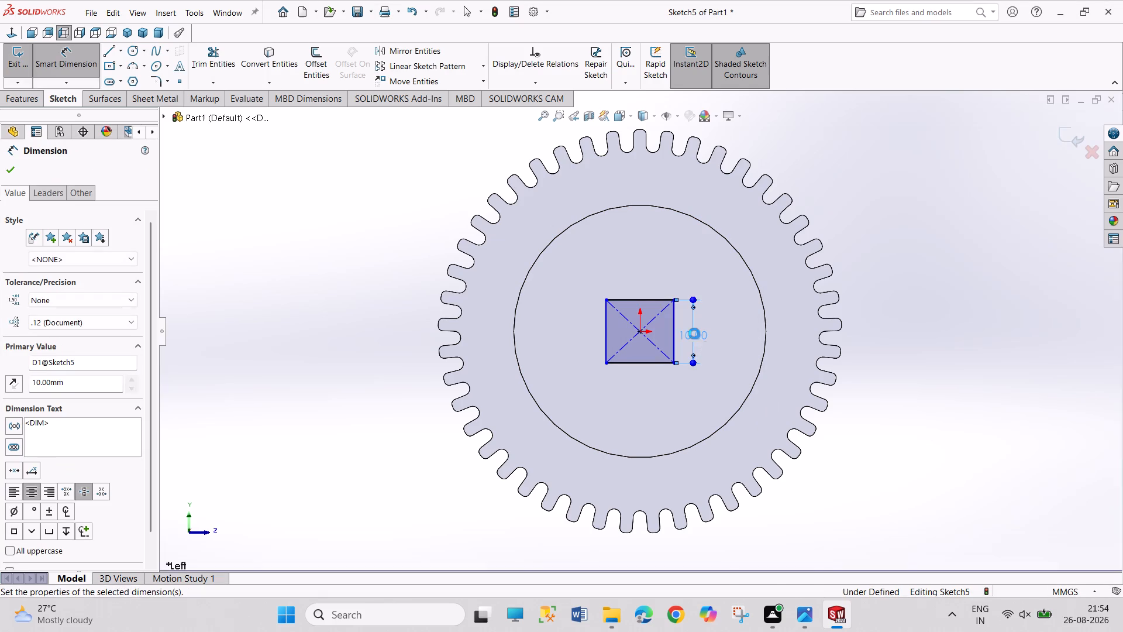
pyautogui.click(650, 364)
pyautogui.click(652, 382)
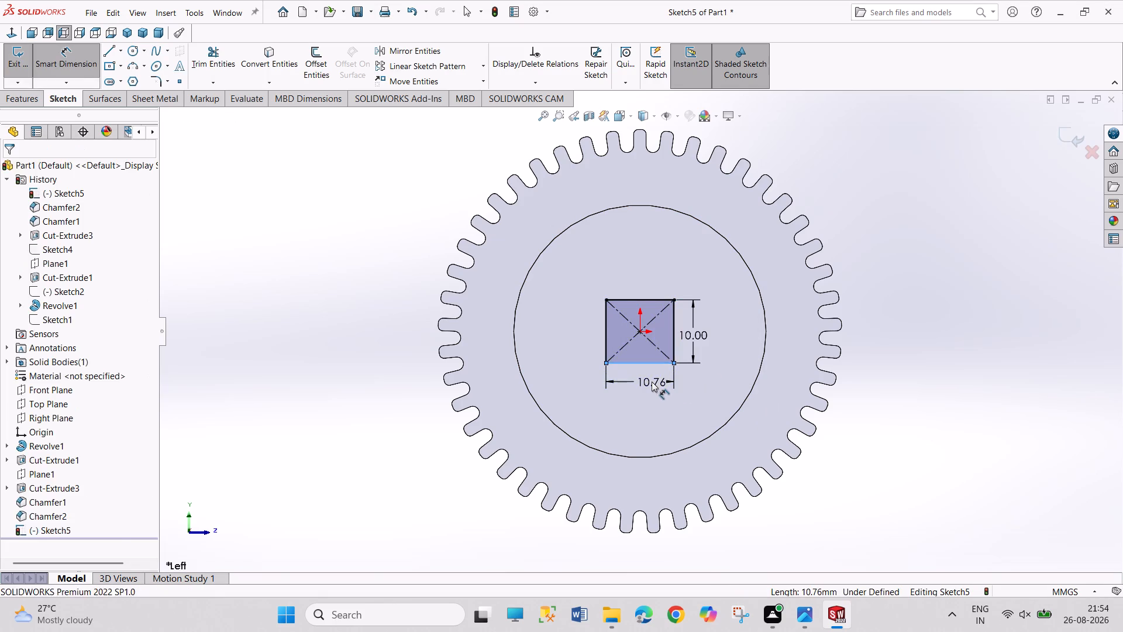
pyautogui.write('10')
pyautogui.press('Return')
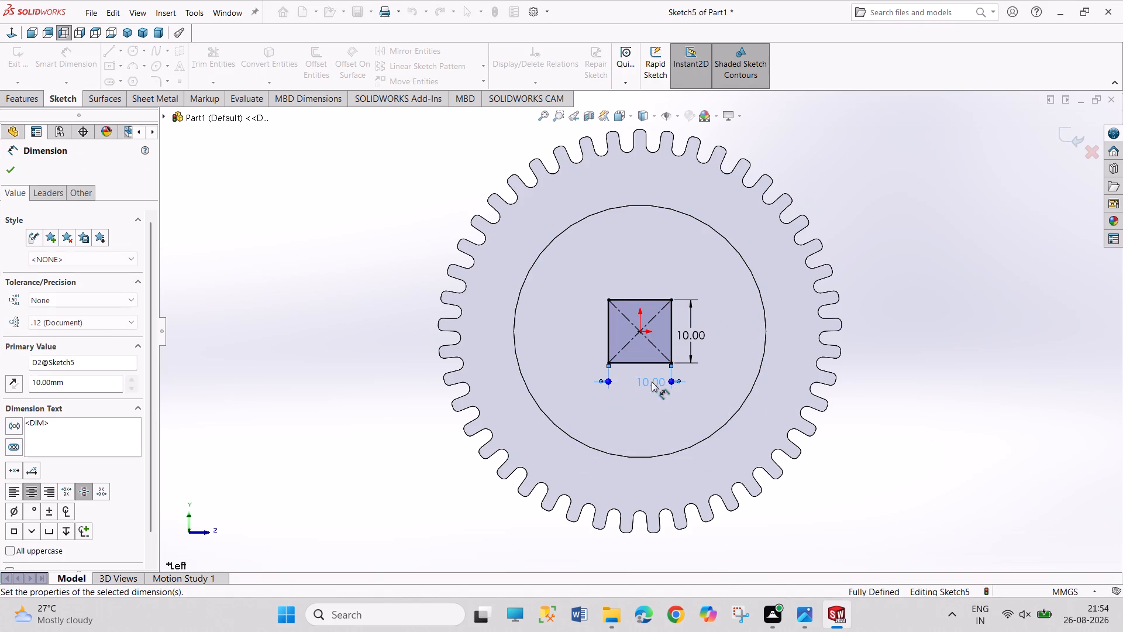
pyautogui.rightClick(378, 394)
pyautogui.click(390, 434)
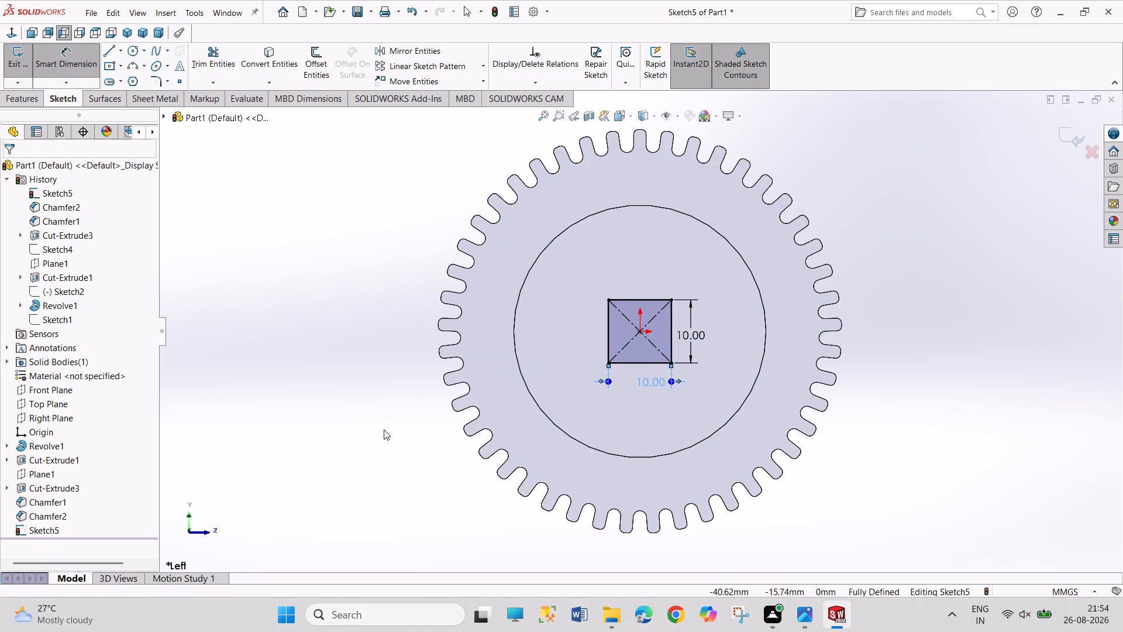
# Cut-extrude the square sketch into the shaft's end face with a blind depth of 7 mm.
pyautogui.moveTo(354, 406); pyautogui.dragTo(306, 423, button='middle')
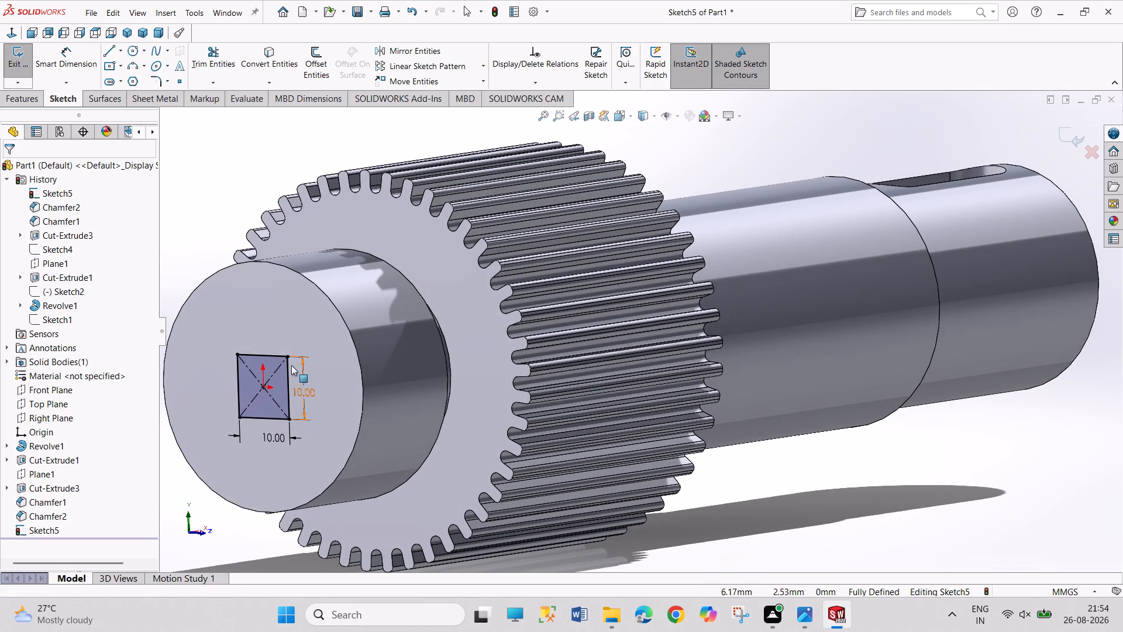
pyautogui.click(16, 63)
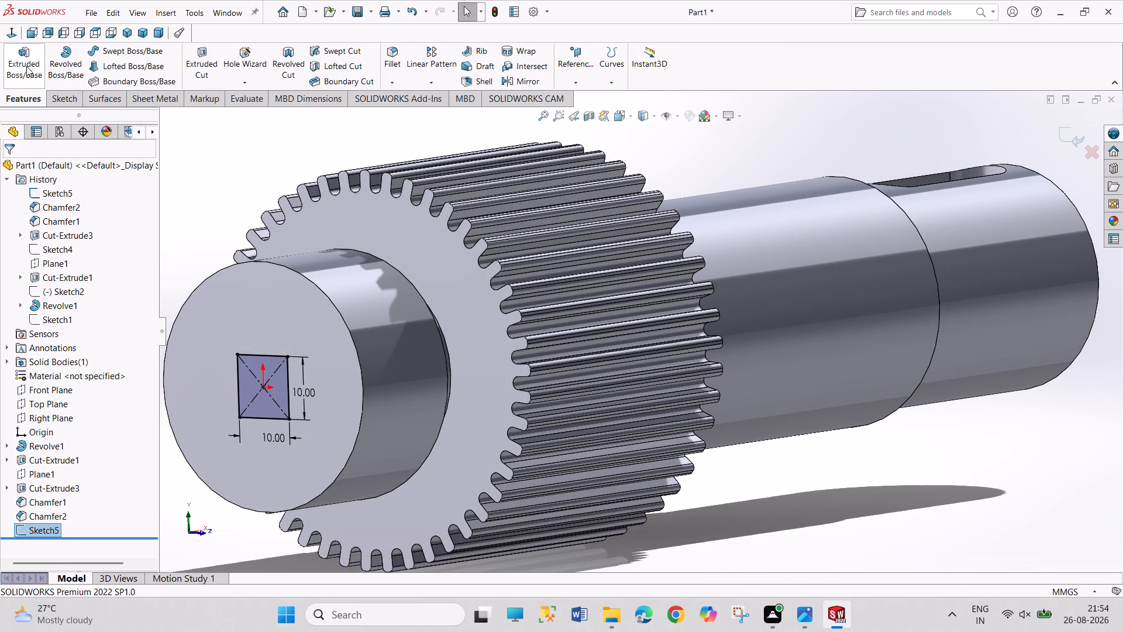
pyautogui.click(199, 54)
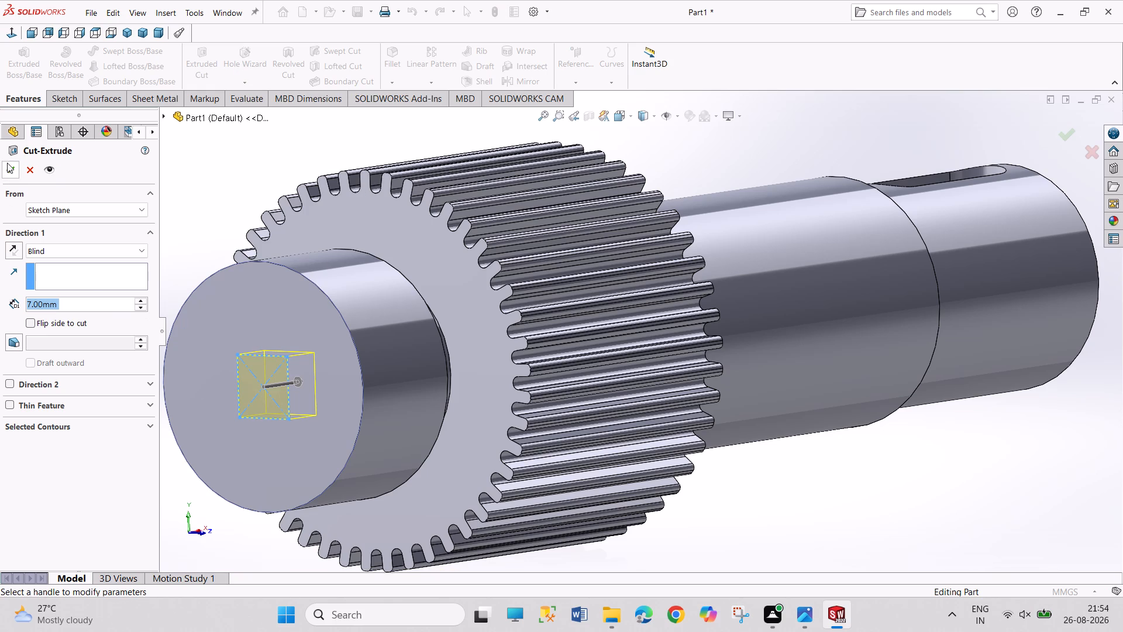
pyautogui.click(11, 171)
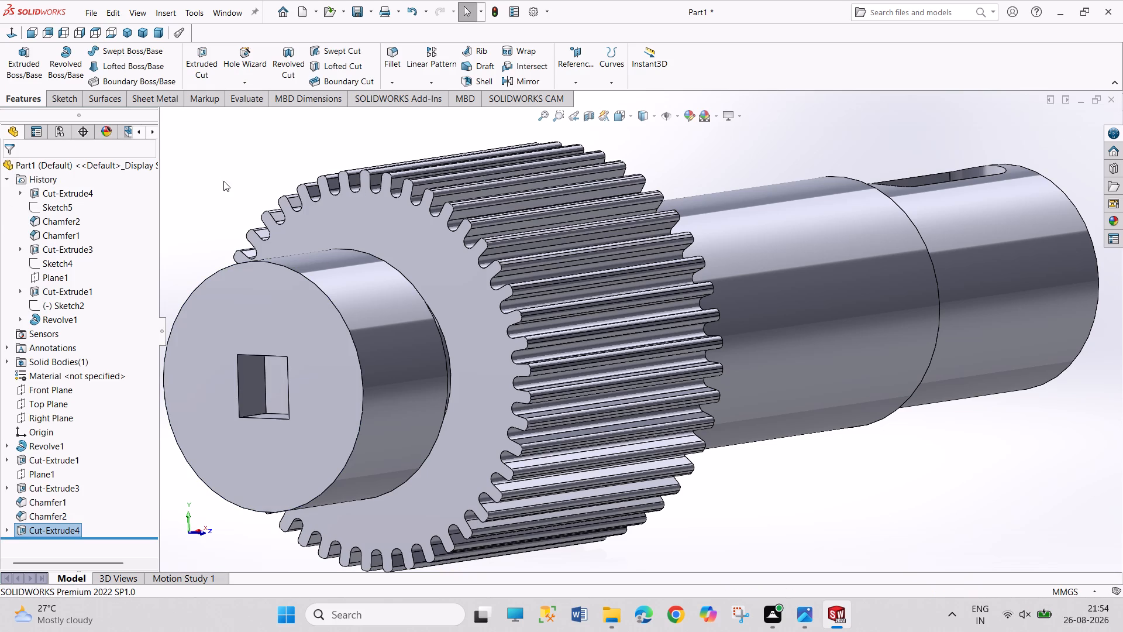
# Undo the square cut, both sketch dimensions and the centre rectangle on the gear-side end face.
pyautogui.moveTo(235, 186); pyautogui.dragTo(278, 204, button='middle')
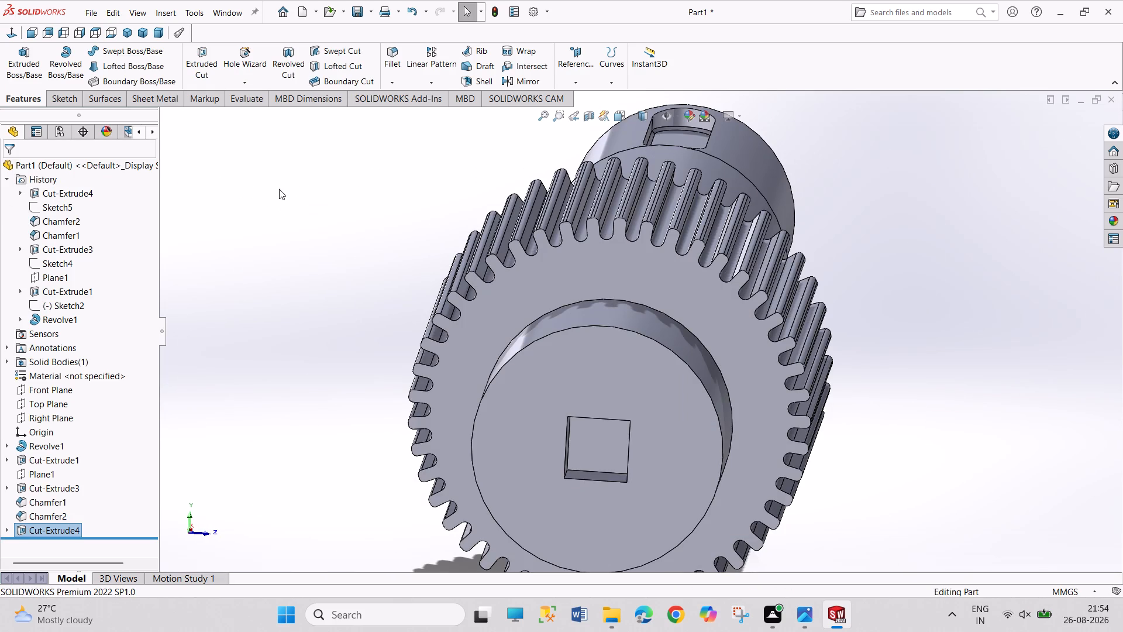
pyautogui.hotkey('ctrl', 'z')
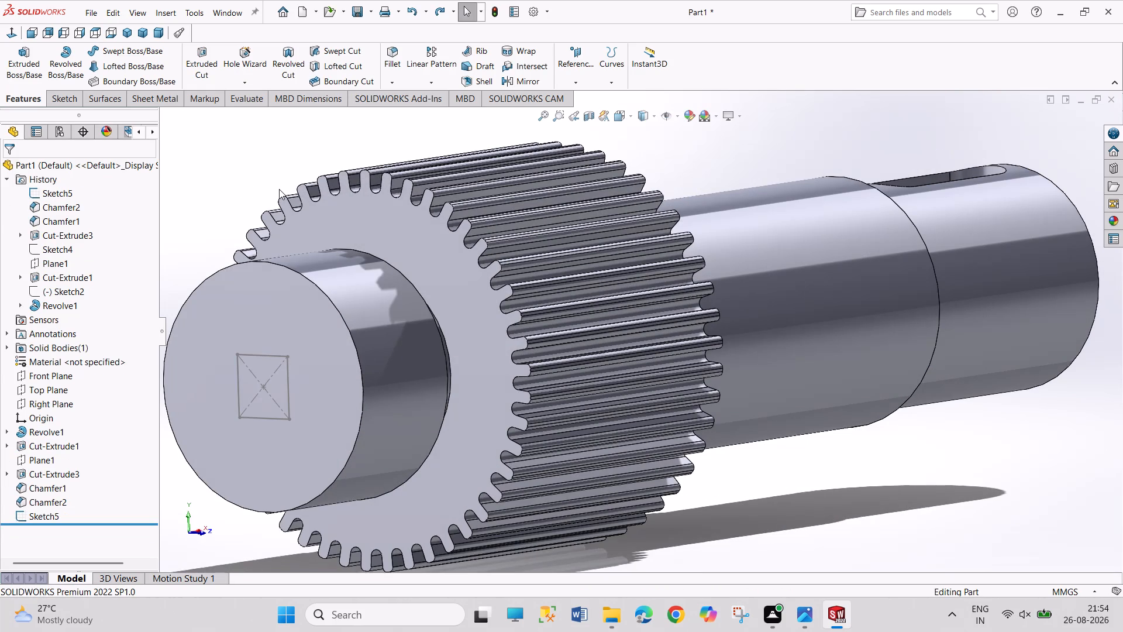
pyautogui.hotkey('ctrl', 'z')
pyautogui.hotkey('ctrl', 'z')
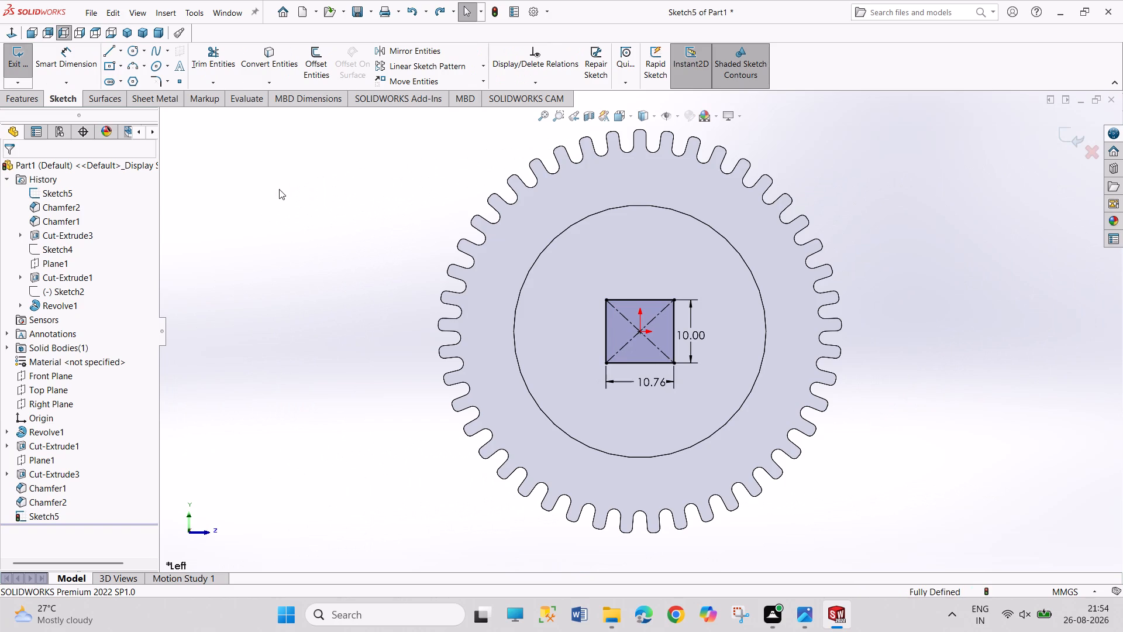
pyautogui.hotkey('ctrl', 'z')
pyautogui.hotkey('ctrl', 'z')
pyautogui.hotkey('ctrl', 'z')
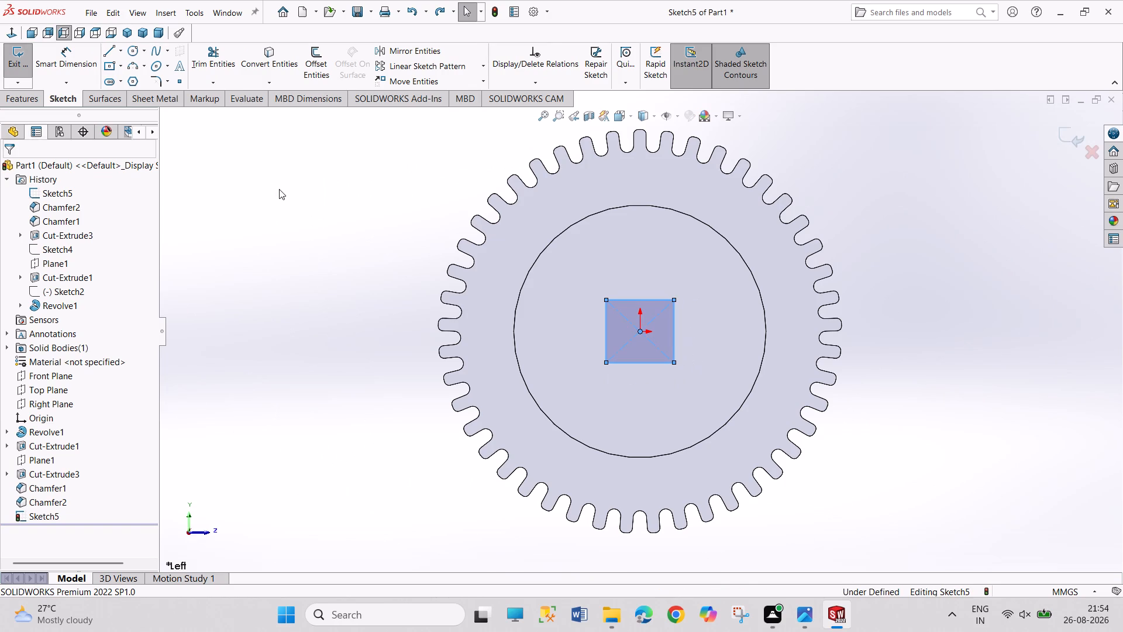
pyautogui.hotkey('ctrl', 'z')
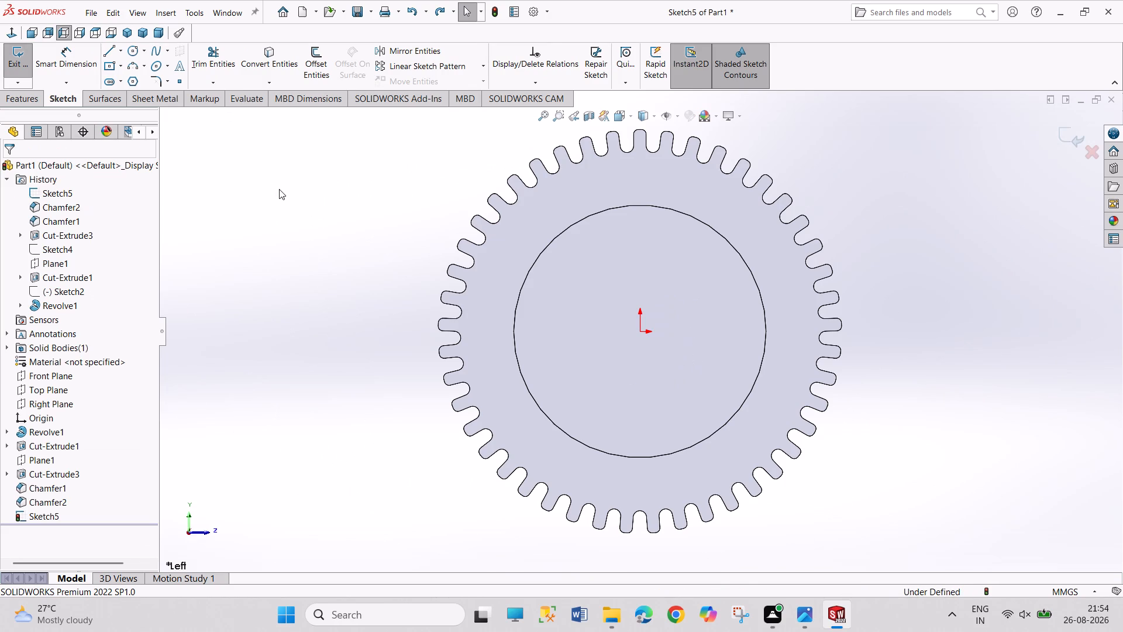
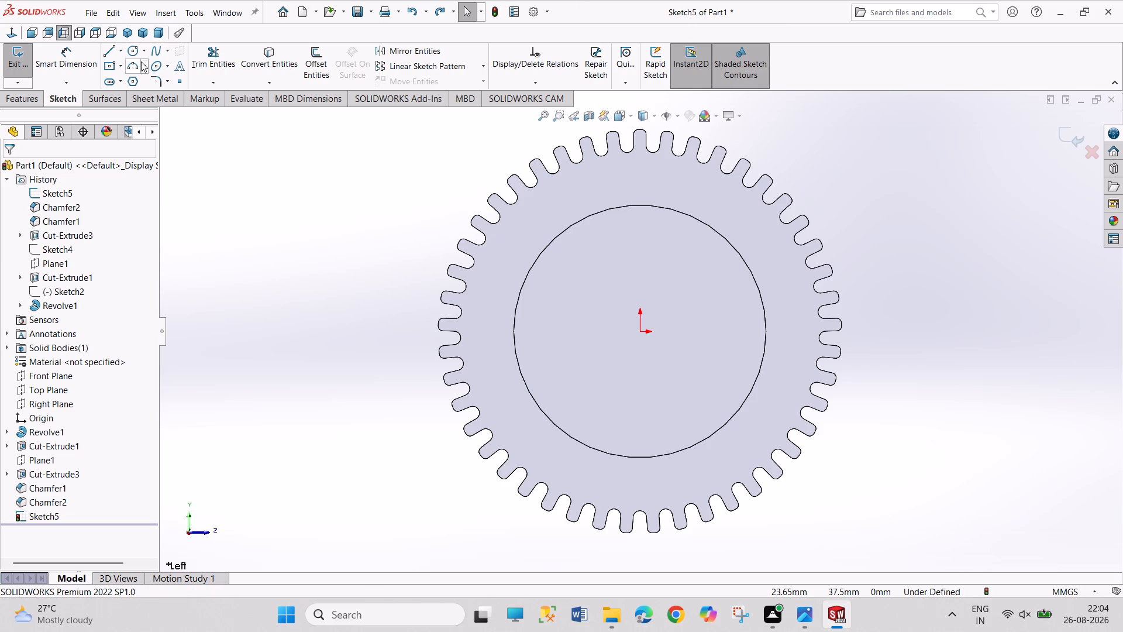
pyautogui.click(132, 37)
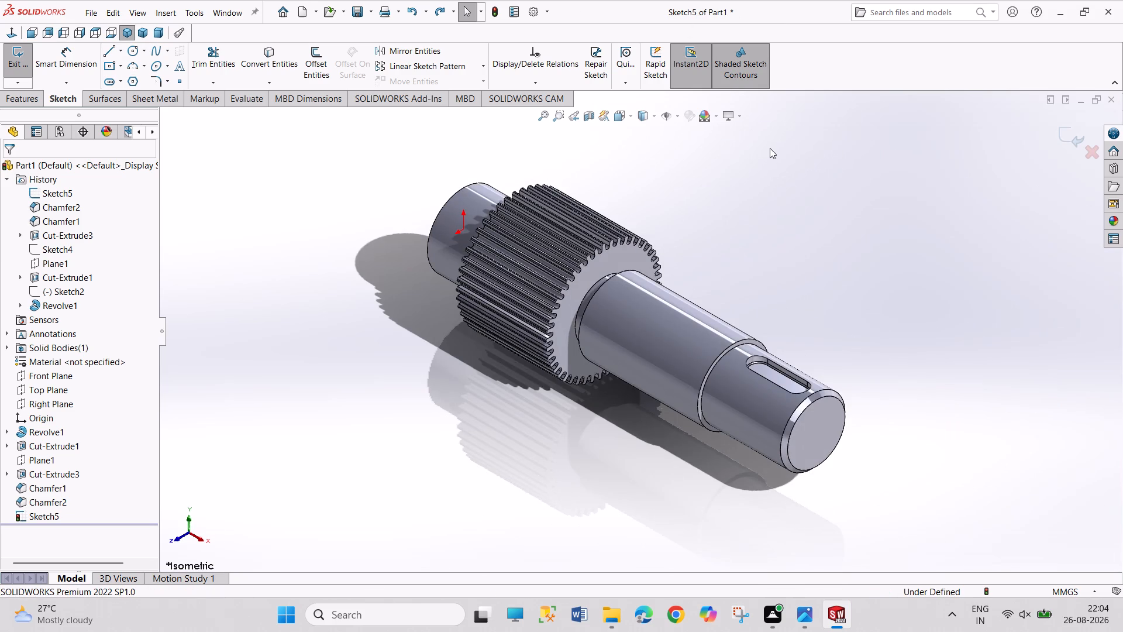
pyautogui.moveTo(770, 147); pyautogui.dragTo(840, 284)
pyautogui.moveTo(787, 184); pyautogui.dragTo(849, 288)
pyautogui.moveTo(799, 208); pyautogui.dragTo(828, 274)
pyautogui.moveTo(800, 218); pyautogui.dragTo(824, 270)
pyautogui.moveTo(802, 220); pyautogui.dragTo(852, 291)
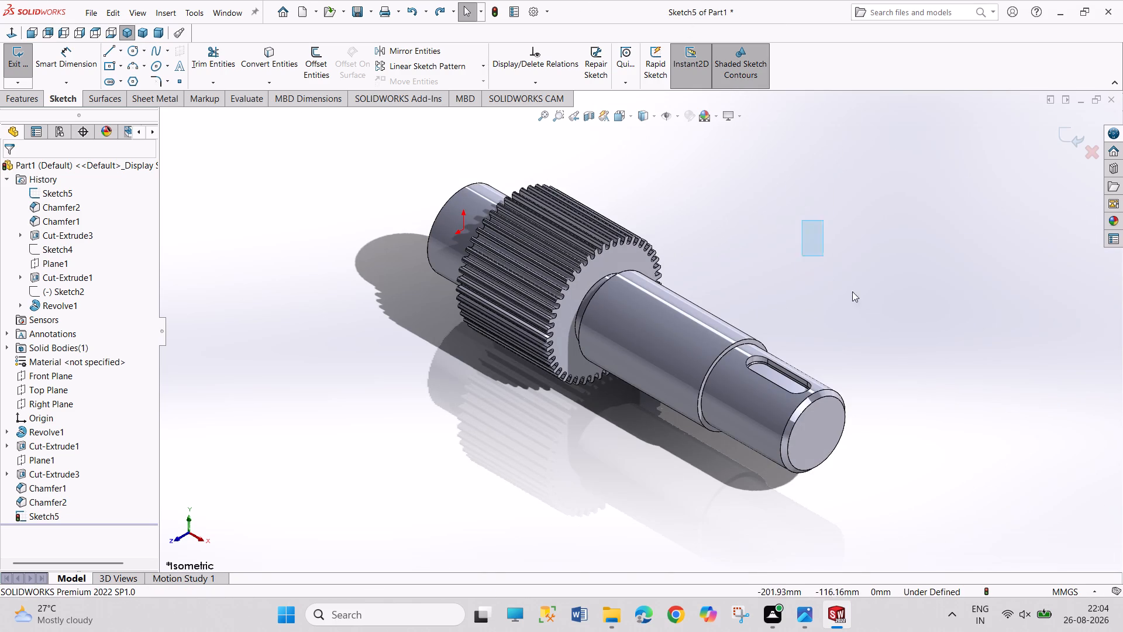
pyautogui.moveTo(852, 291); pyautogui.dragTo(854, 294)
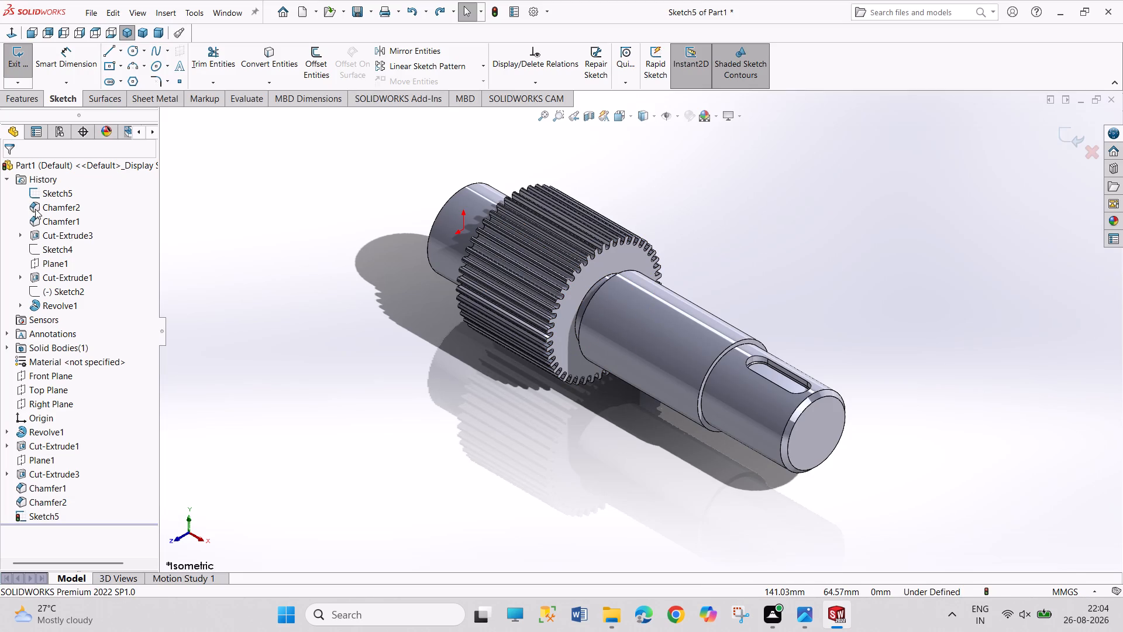
# In a new part, sketch a centre rectangle about 71 mm high at the origin on the Top Plane.
pyautogui.hotkey('ctrl', 'n')
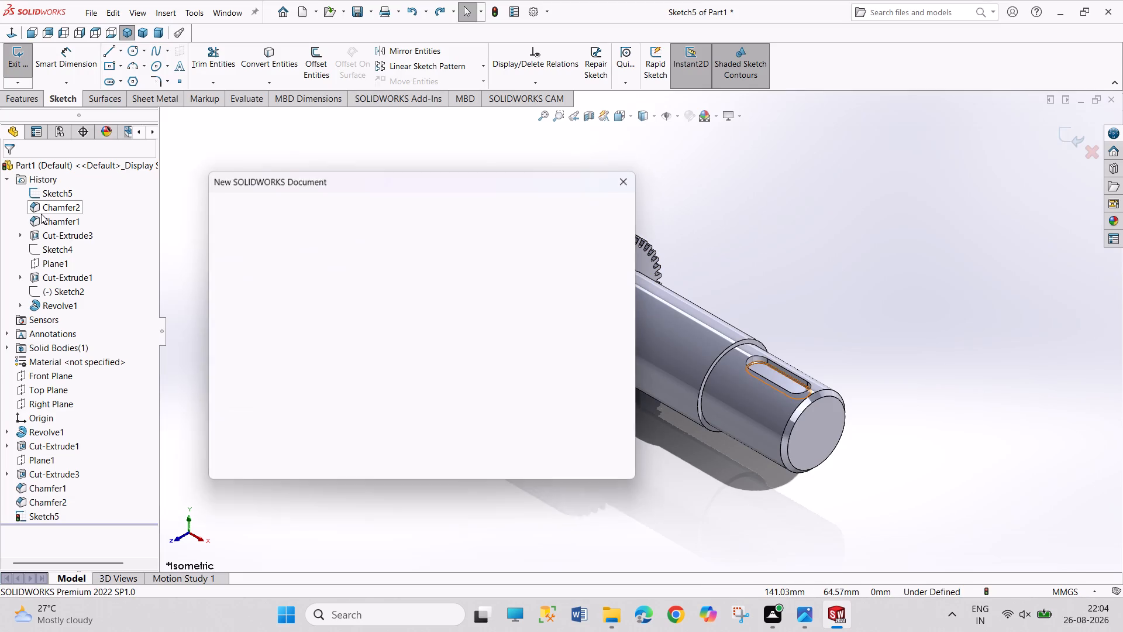
pyautogui.press('Return')
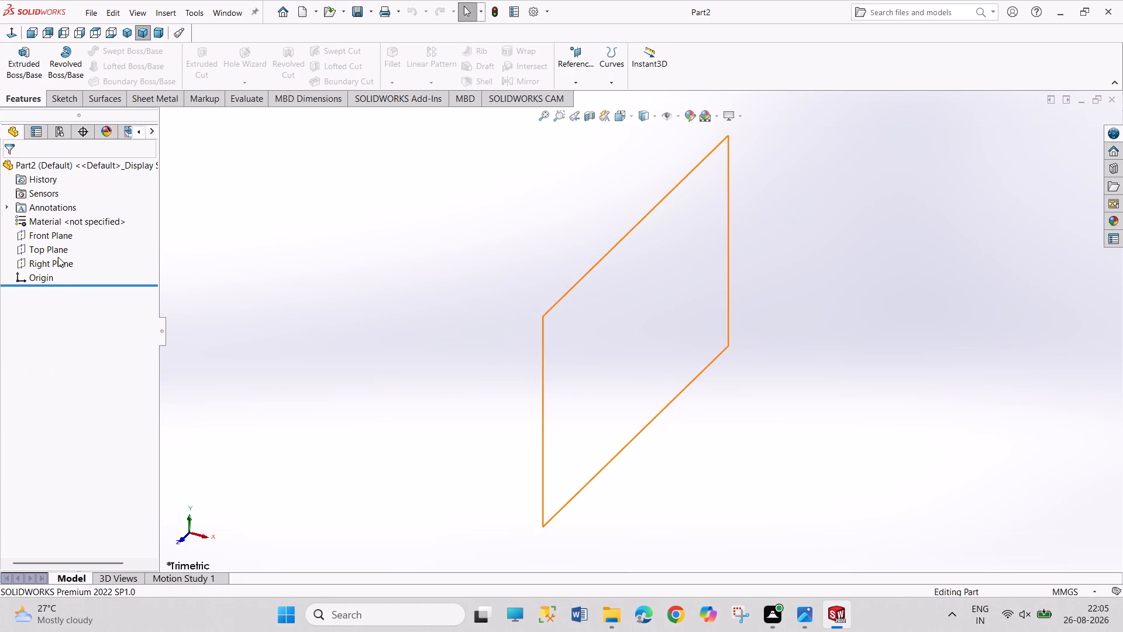
pyautogui.click(54, 250)
pyautogui.click(60, 238)
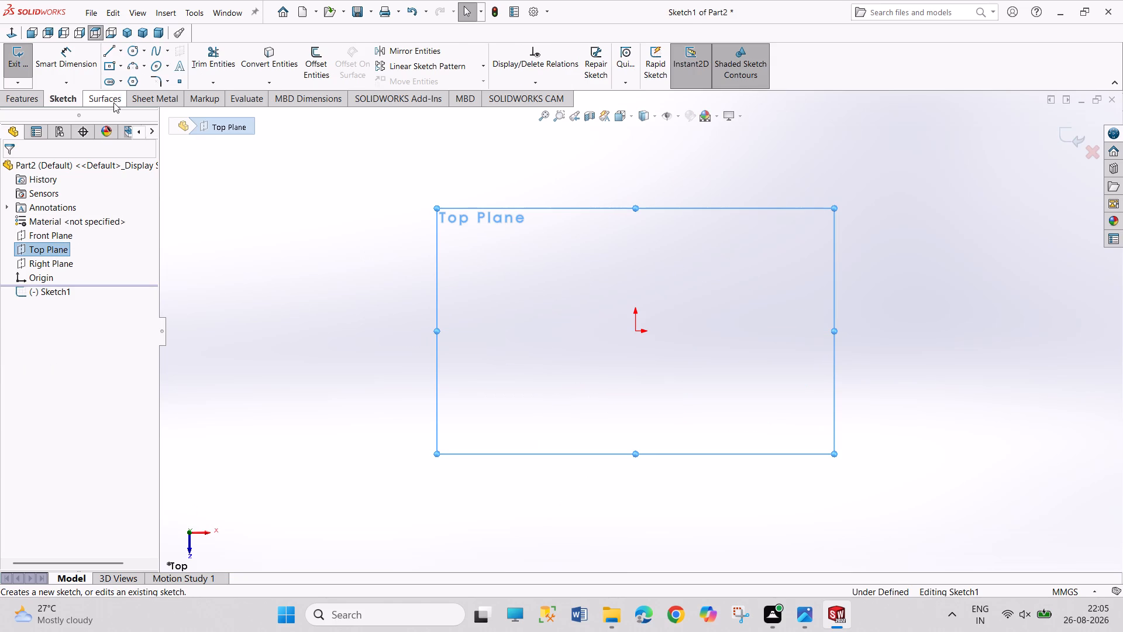
pyautogui.click(107, 69)
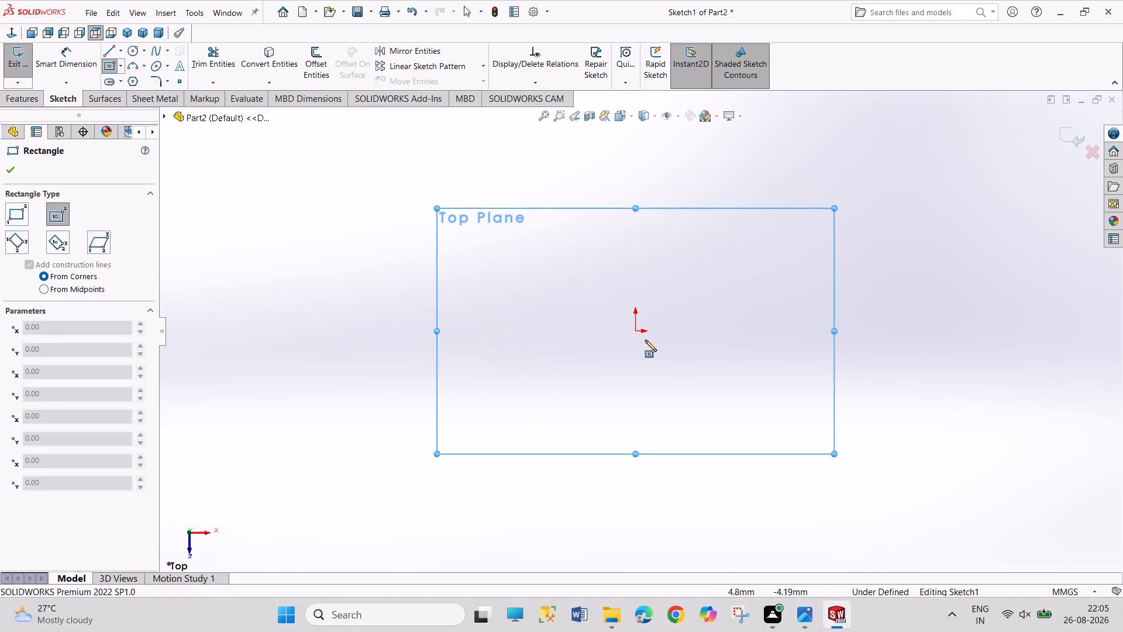
pyautogui.click(636, 334)
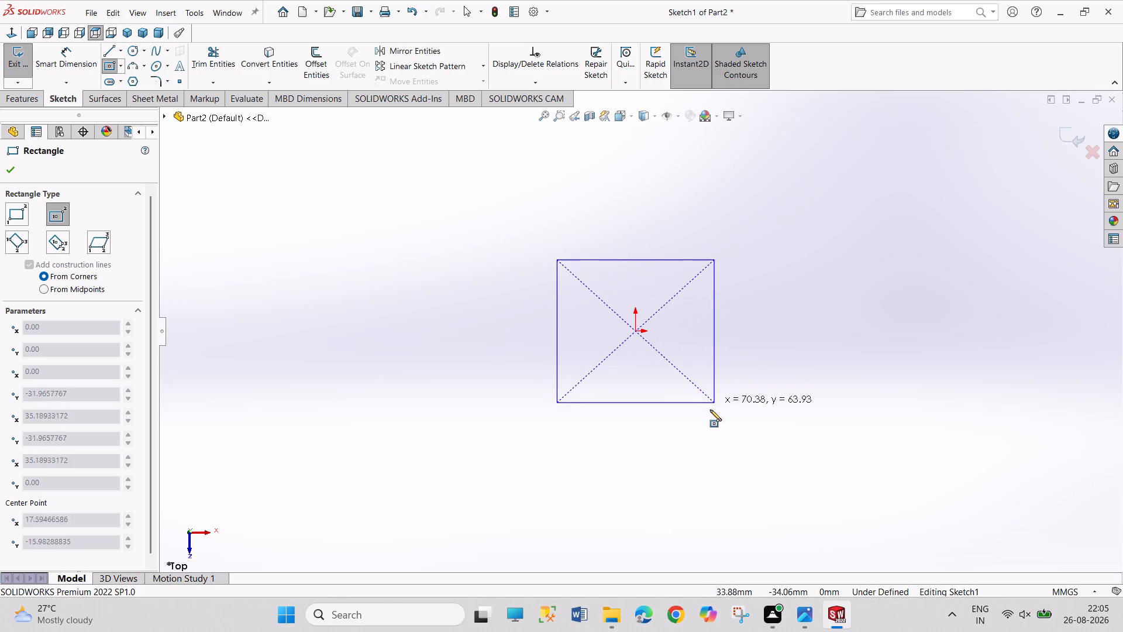
pyautogui.click(710, 410)
# Dimension the rectangle's height and width to 50 mm each.
pyautogui.moveTo(789, 403); pyautogui.dragTo(757, 269, button='right')
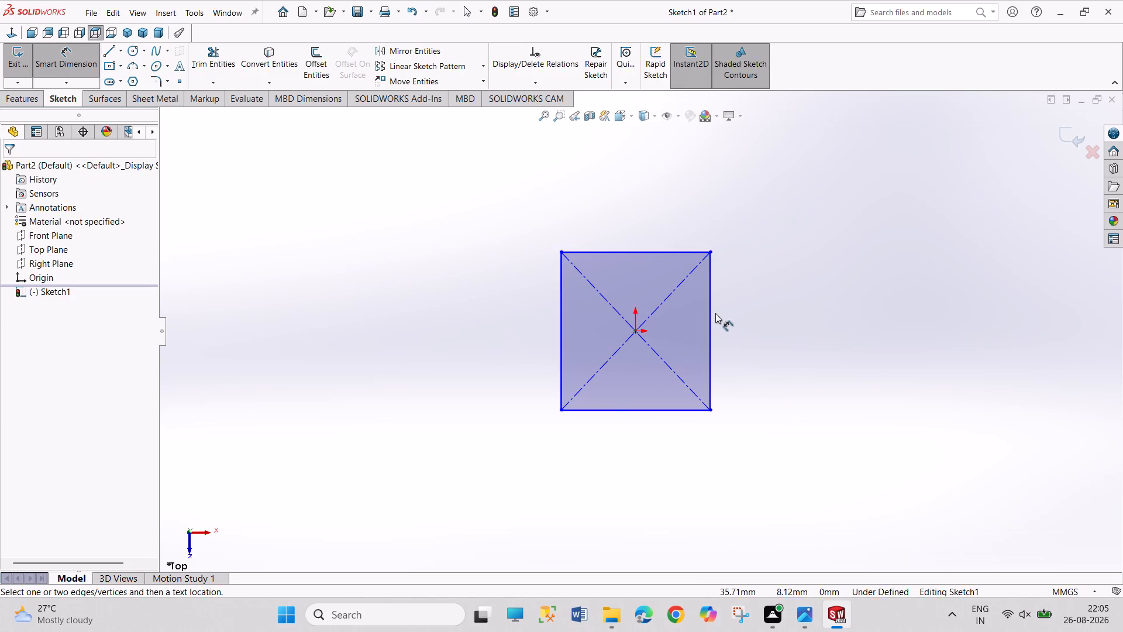
pyautogui.click(712, 313)
pyautogui.click(758, 315)
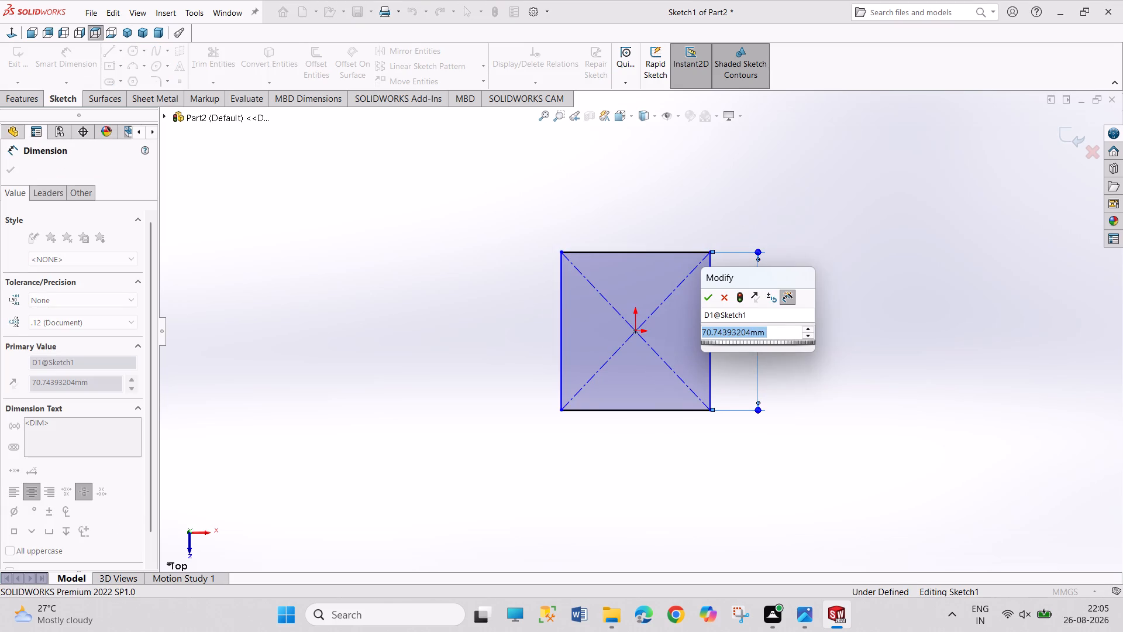
pyautogui.write('50')
pyautogui.press('Return')
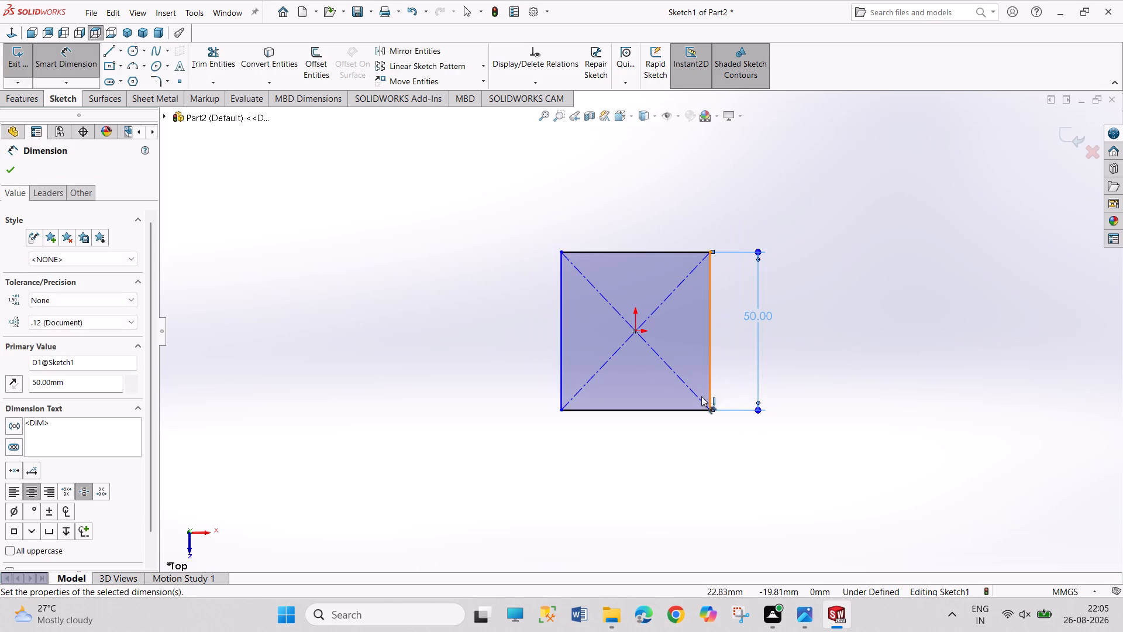
pyautogui.click(670, 410)
pyautogui.click(666, 433)
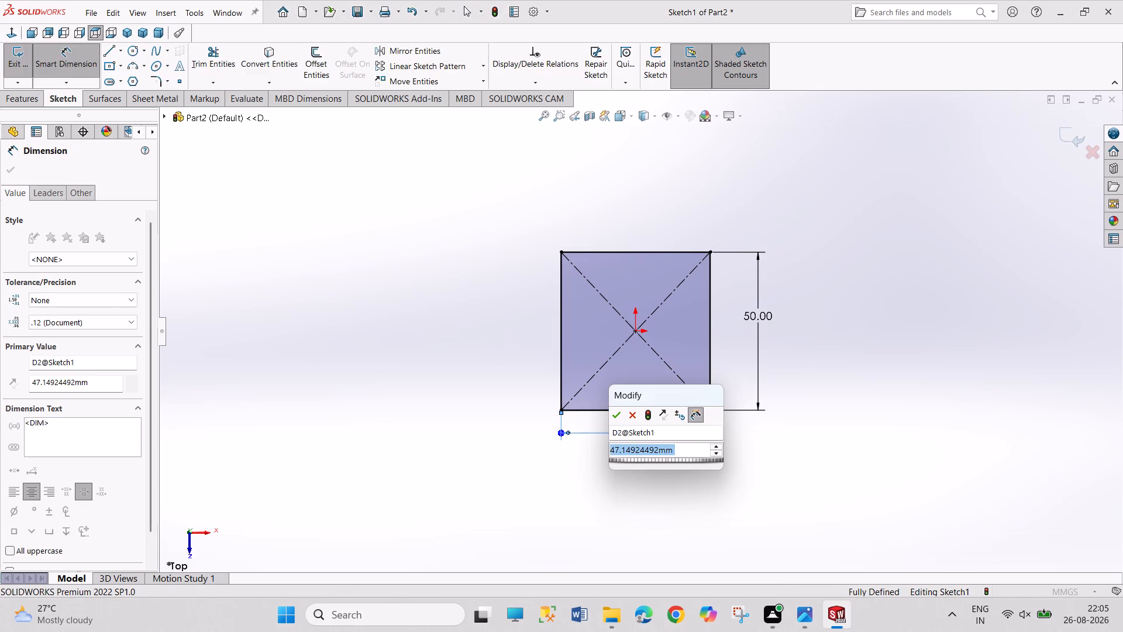
pyautogui.write('50')
pyautogui.press('Return')
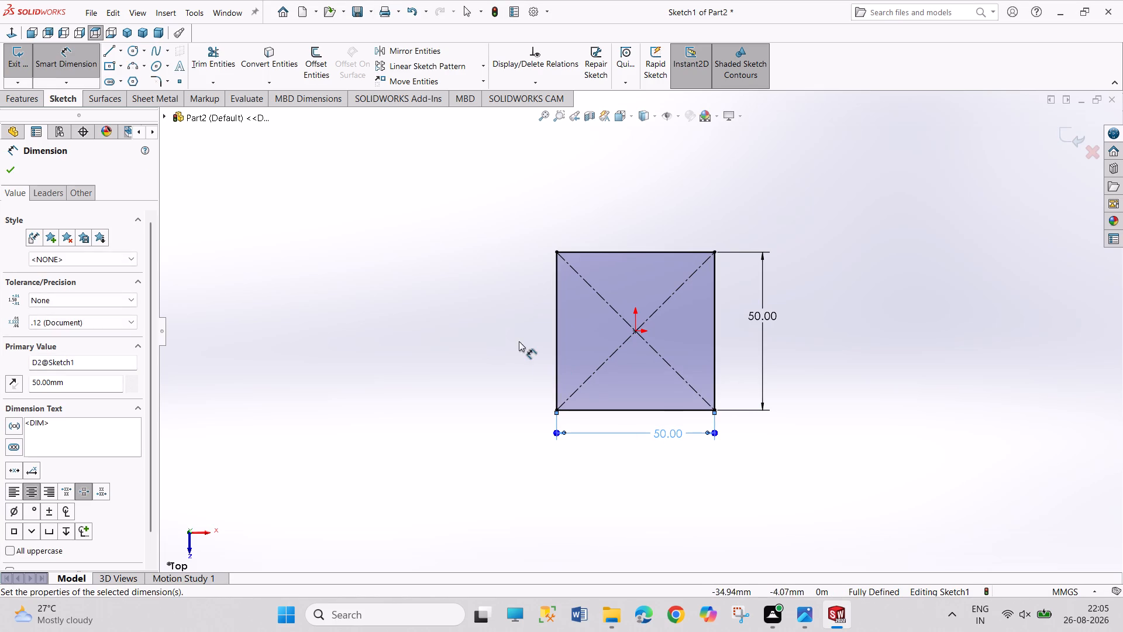
pyautogui.rightClick(514, 338)
pyautogui.click(554, 379)
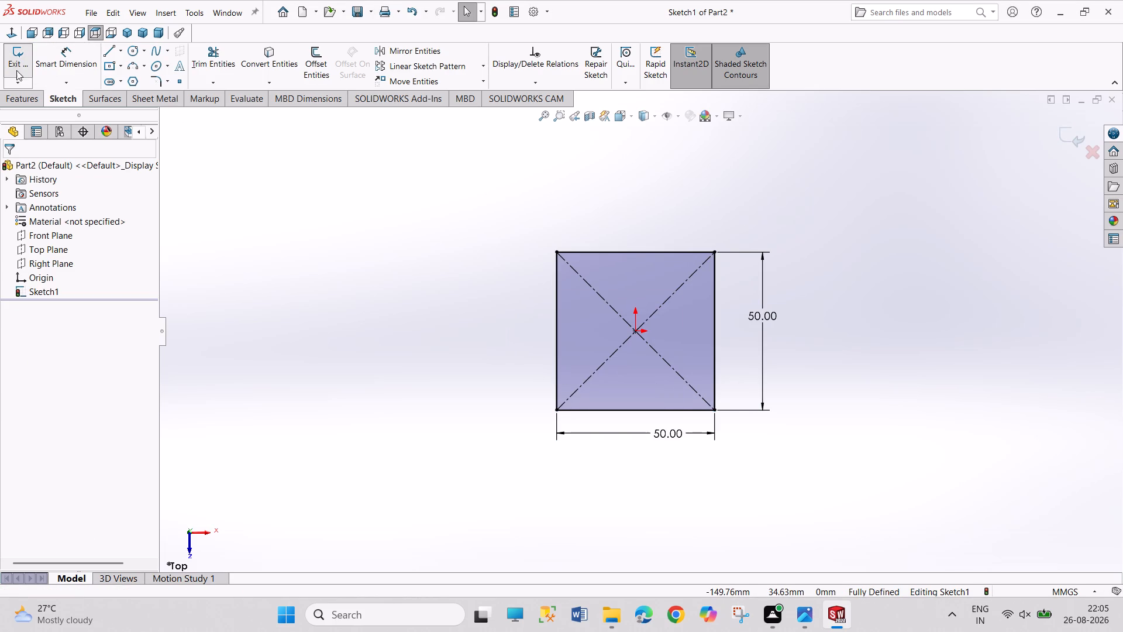
# Extrude the square sketch into a solid plate with a blind depth of 10 mm.
pyautogui.click(16, 68)
pyautogui.click(27, 68)
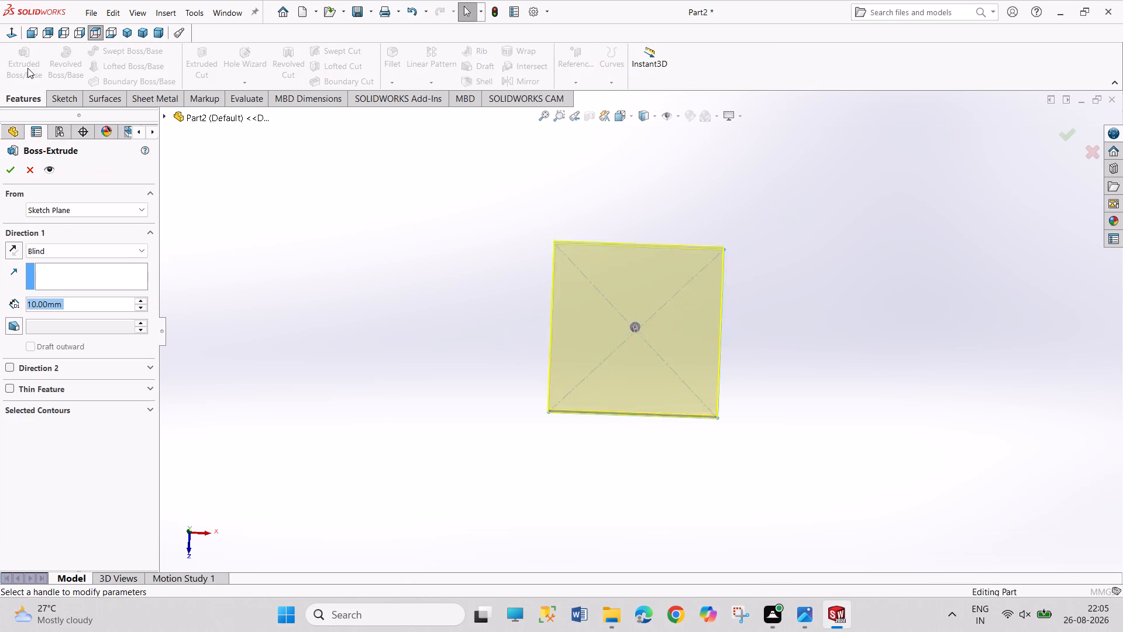
pyautogui.click(12, 171)
# Save the plate part as BASE1 in the CHAIN BENDER ASSEMBLY folder.
pyautogui.scroll(2, 440, 191)
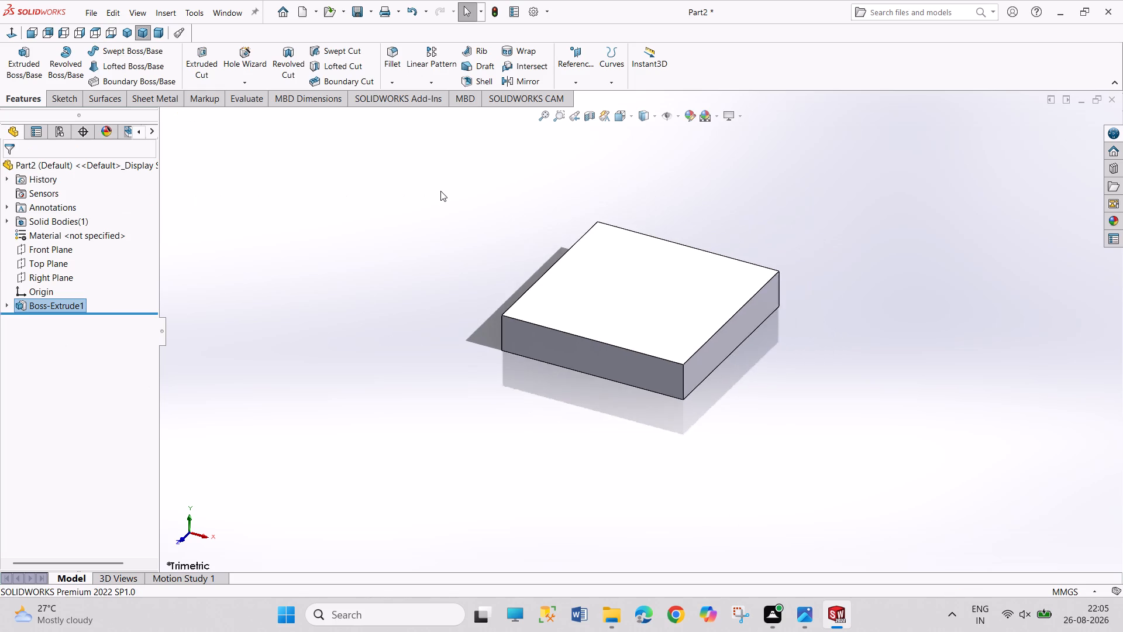
pyautogui.scroll(3, 440, 191)
pyautogui.scroll(-2, 561, 203)
pyautogui.scroll(-1, 862, 410)
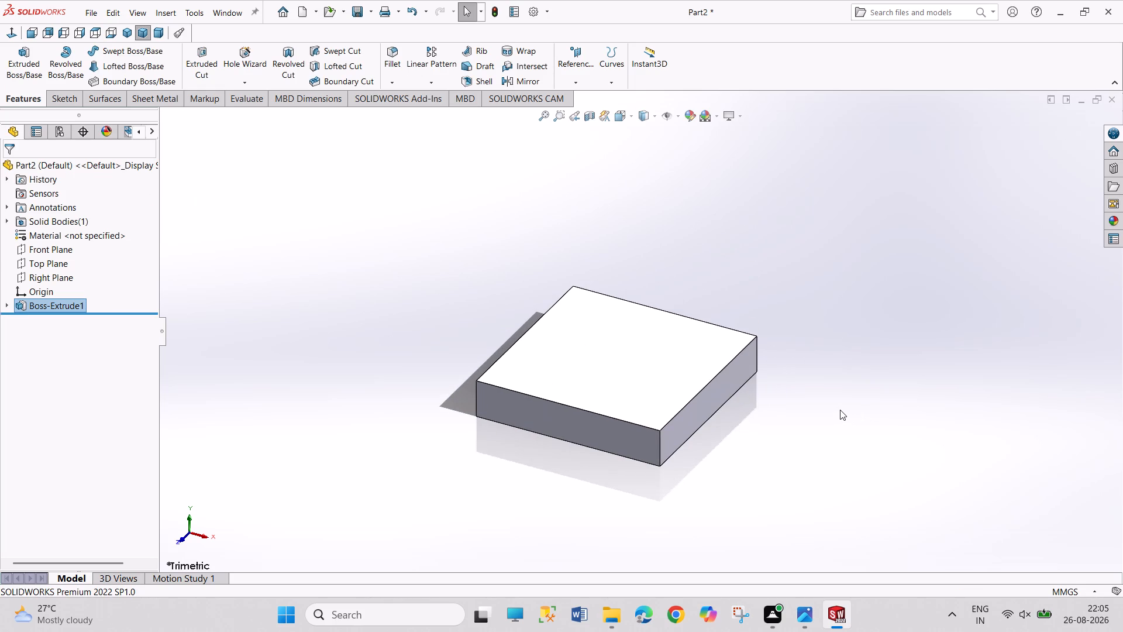
pyautogui.hotkey('ctrl', 's')
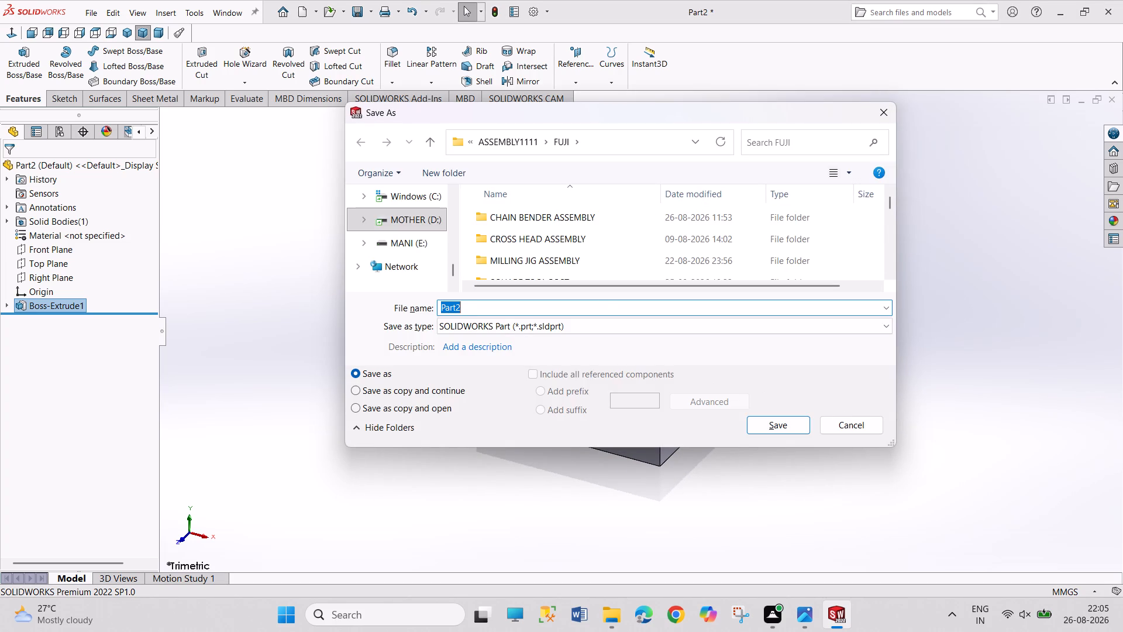
pyautogui.click(650, 221)
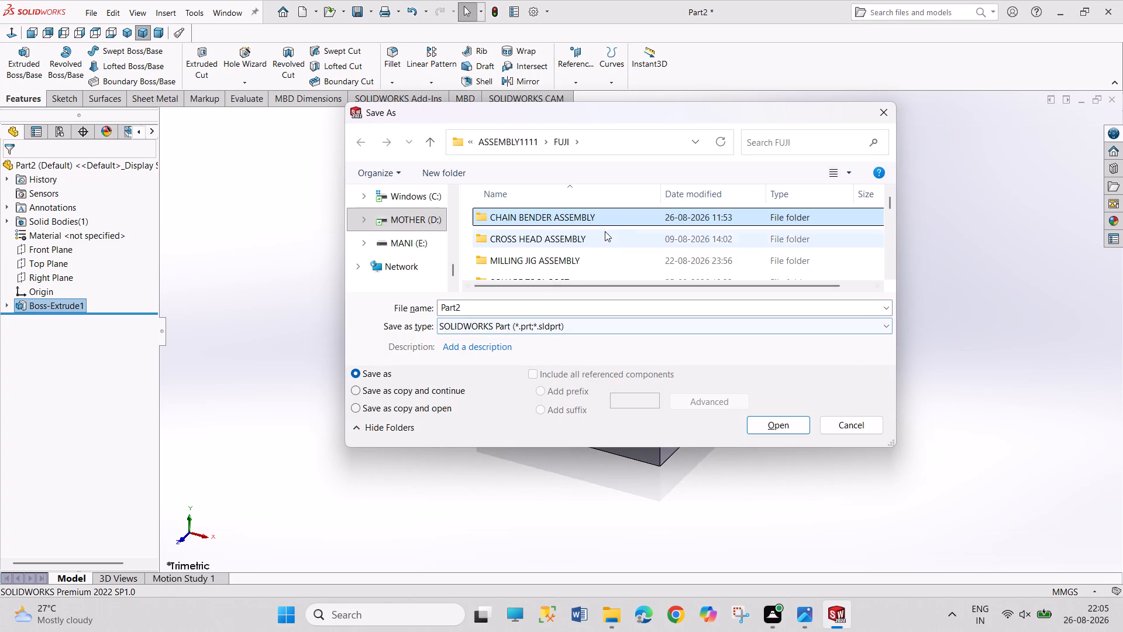
pyautogui.doubleClick(618, 218)
pyautogui.doubleClick(498, 314)
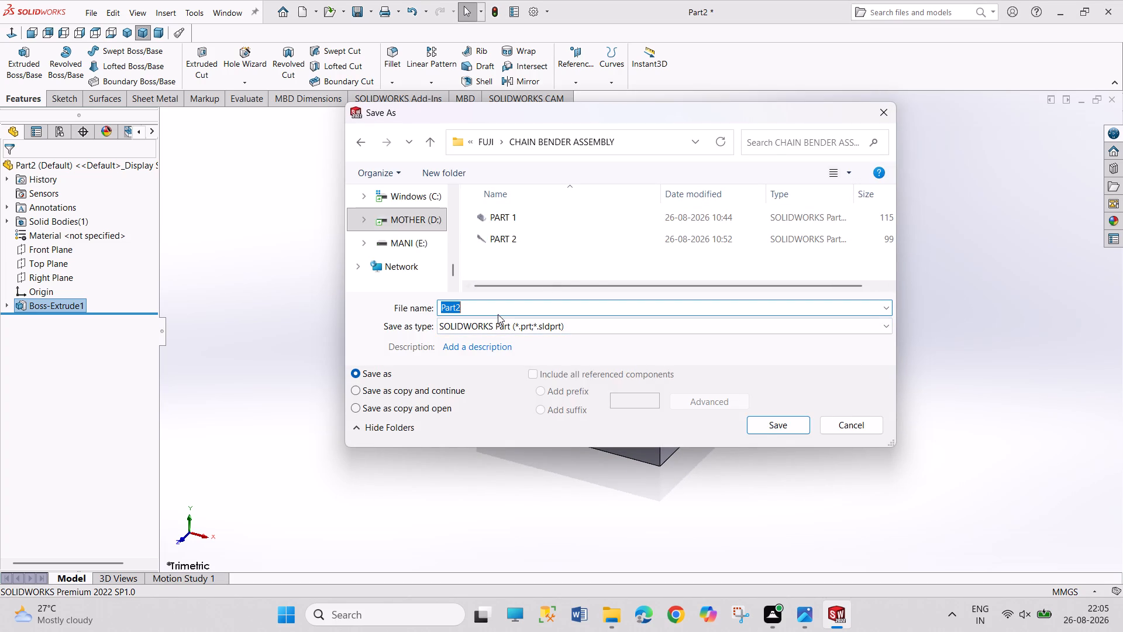
pyautogui.write('BA')
pyautogui.press('s')
pyautogui.press('e')
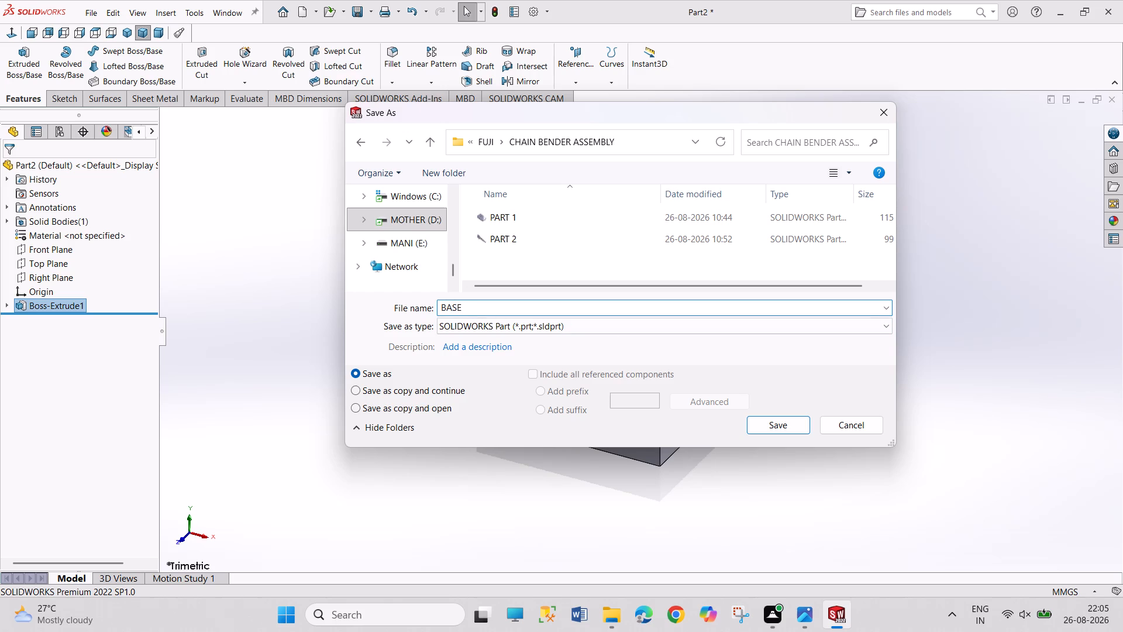
pyautogui.press('1')
pyautogui.press('Return')
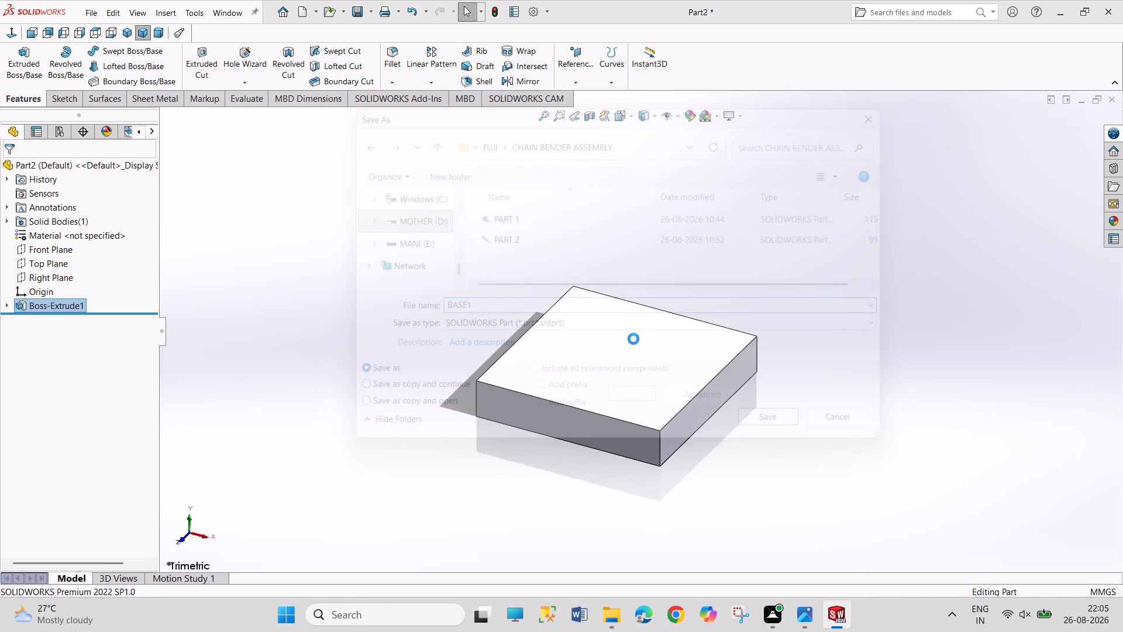
# In a new part, start a Helix/Spiral on the Top Plane and sketch a circle about 52 mm in diameter at the origin.
pyautogui.hotkey('ctrl', 'n')
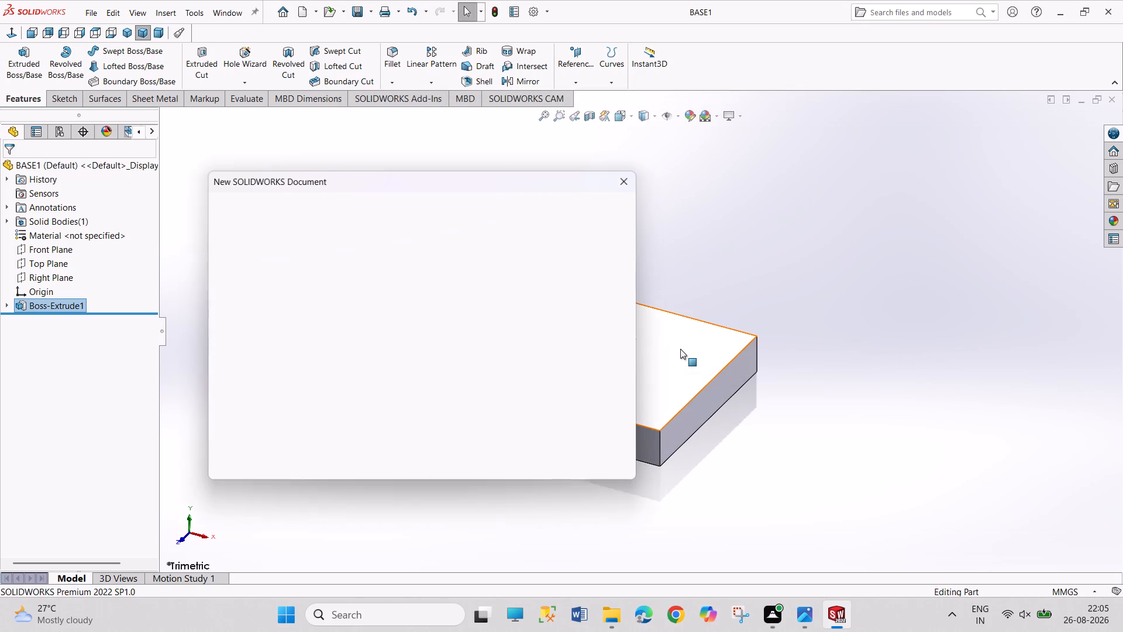
pyautogui.press('Return')
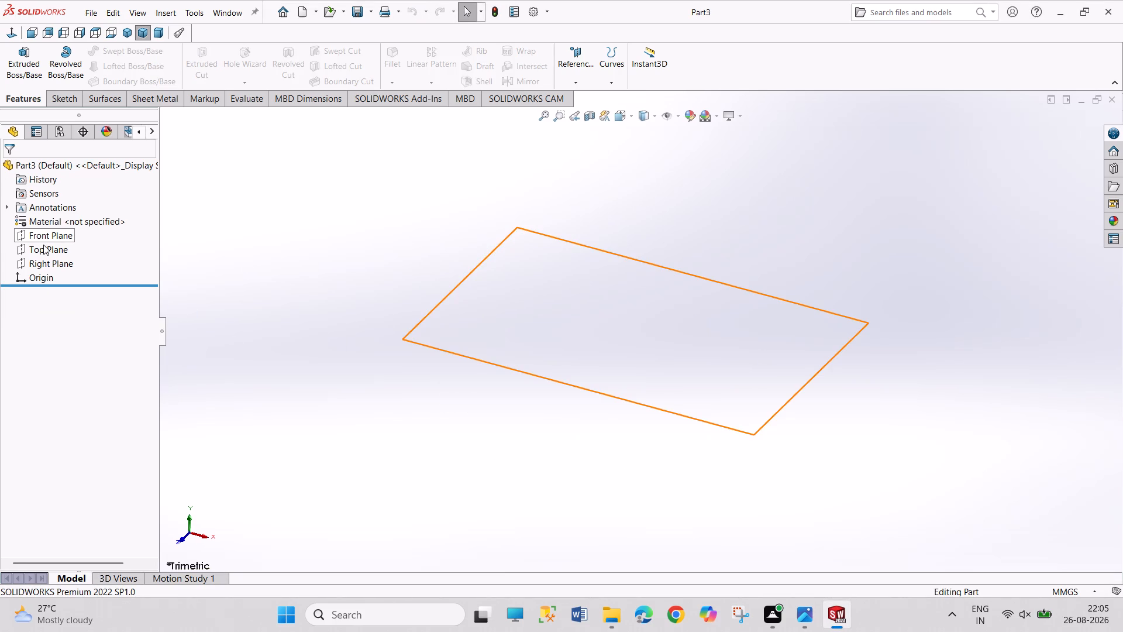
pyautogui.click(608, 49)
pyautogui.click(626, 110)
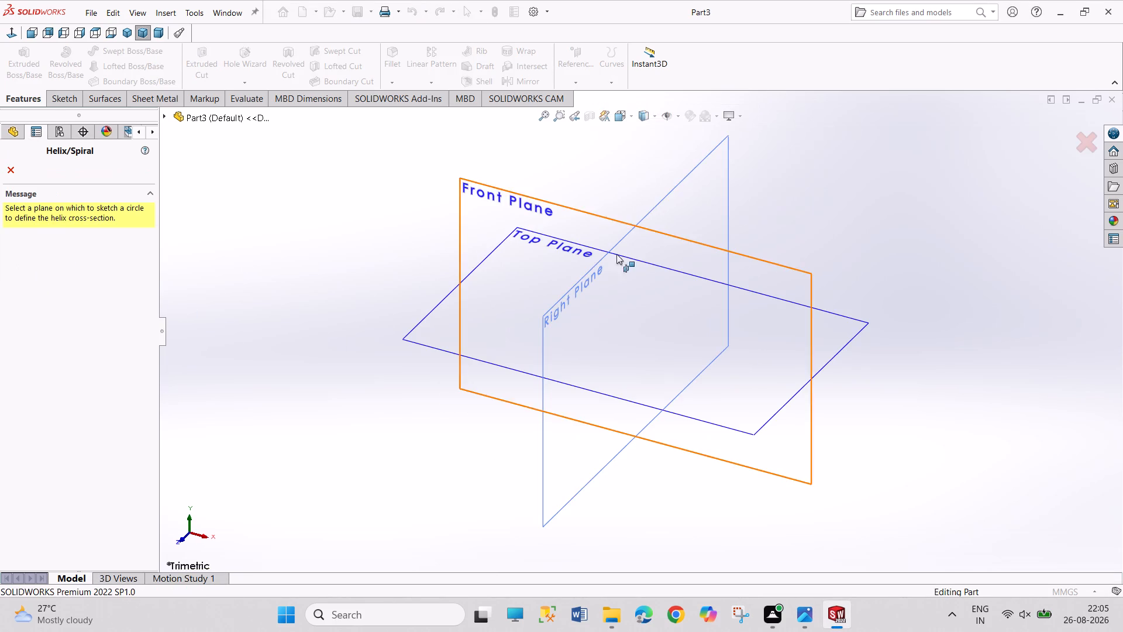
pyautogui.click(433, 342)
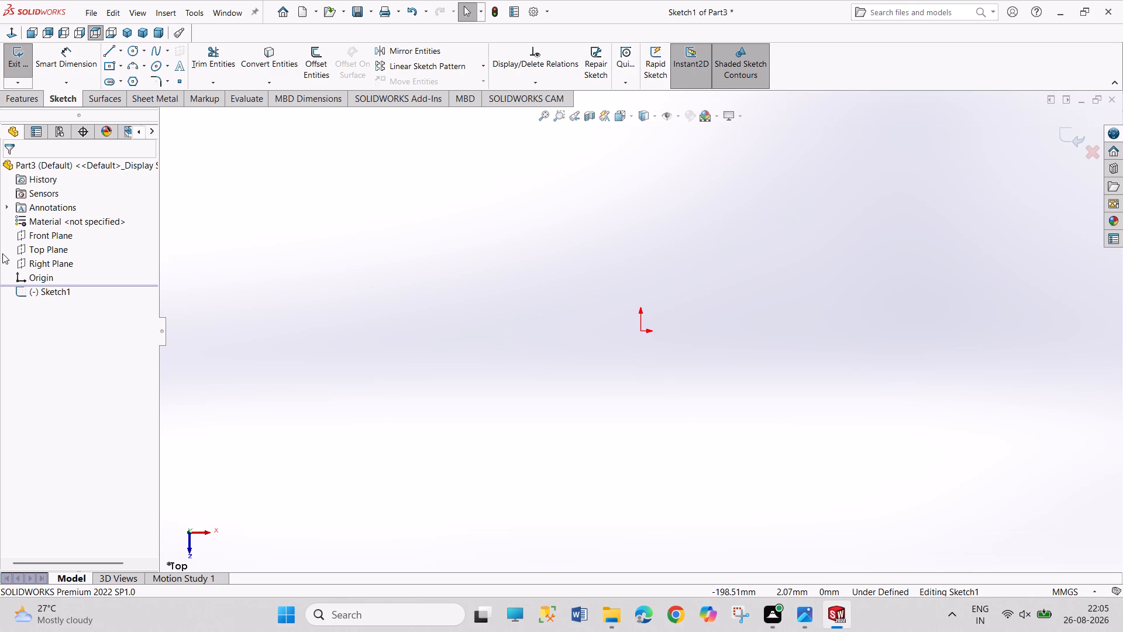
pyautogui.click(133, 47)
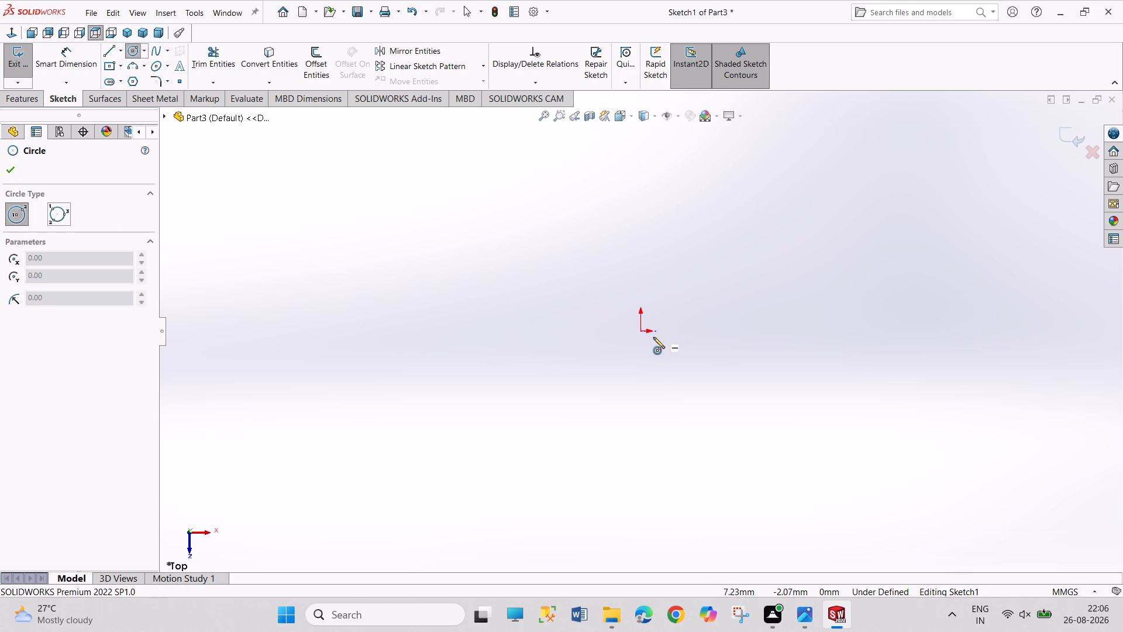
pyautogui.click(640, 332)
pyautogui.moveTo(668, 384); pyautogui.dragTo(677, 387)
# Dimension the circle's diameter to 30 mm.
pyautogui.moveTo(717, 400); pyautogui.dragTo(702, 307, button='right')
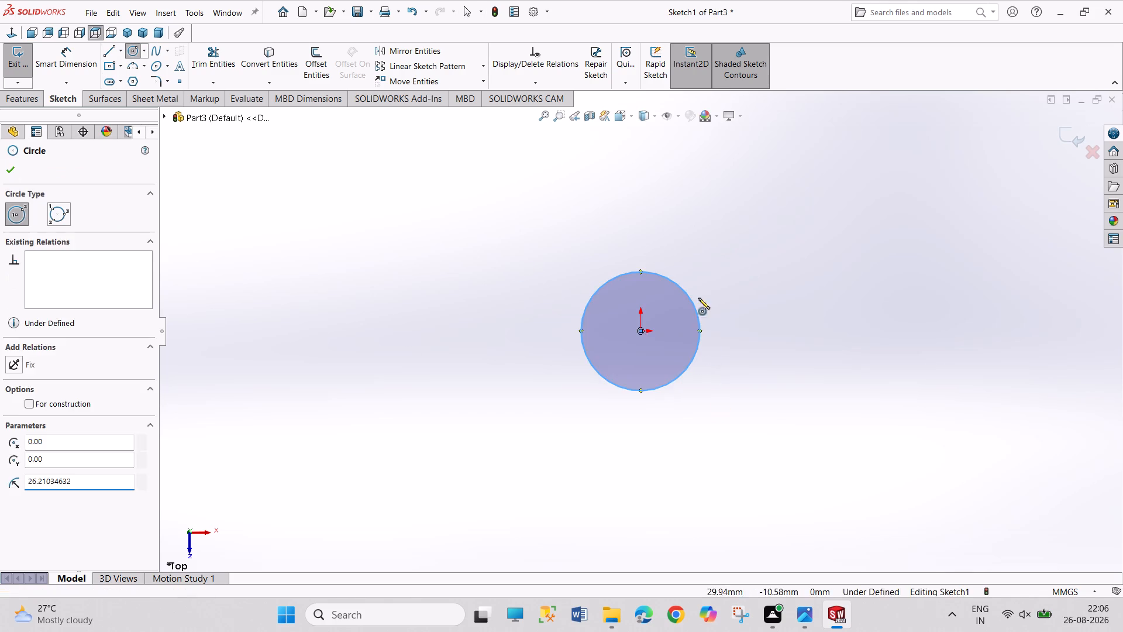
pyautogui.click(685, 297)
pyautogui.click(726, 268)
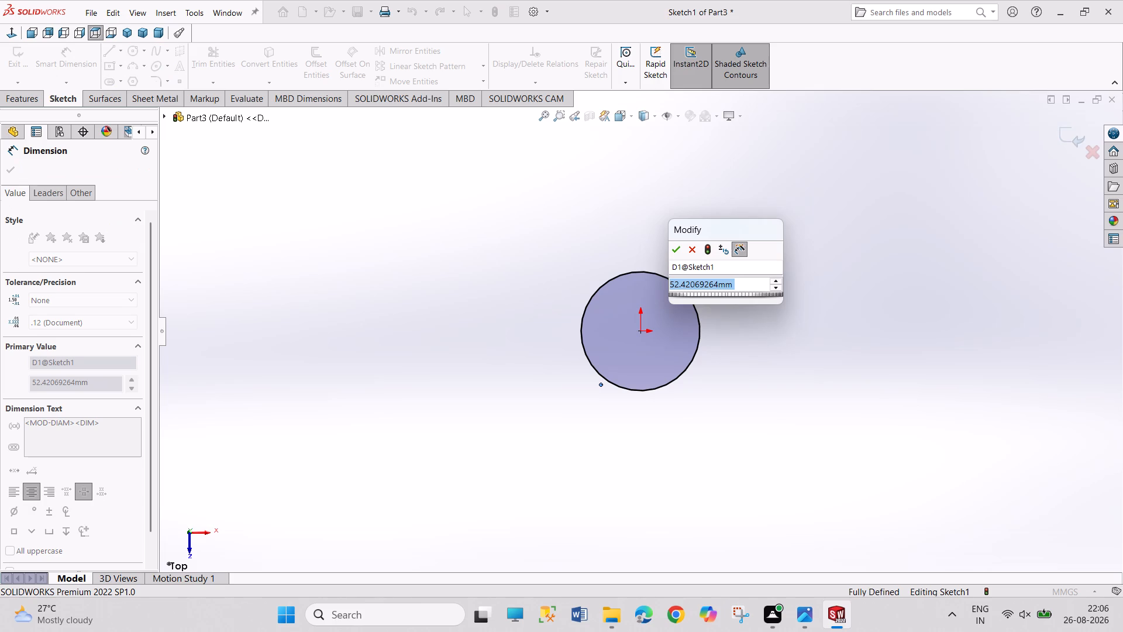
pyautogui.write('30')
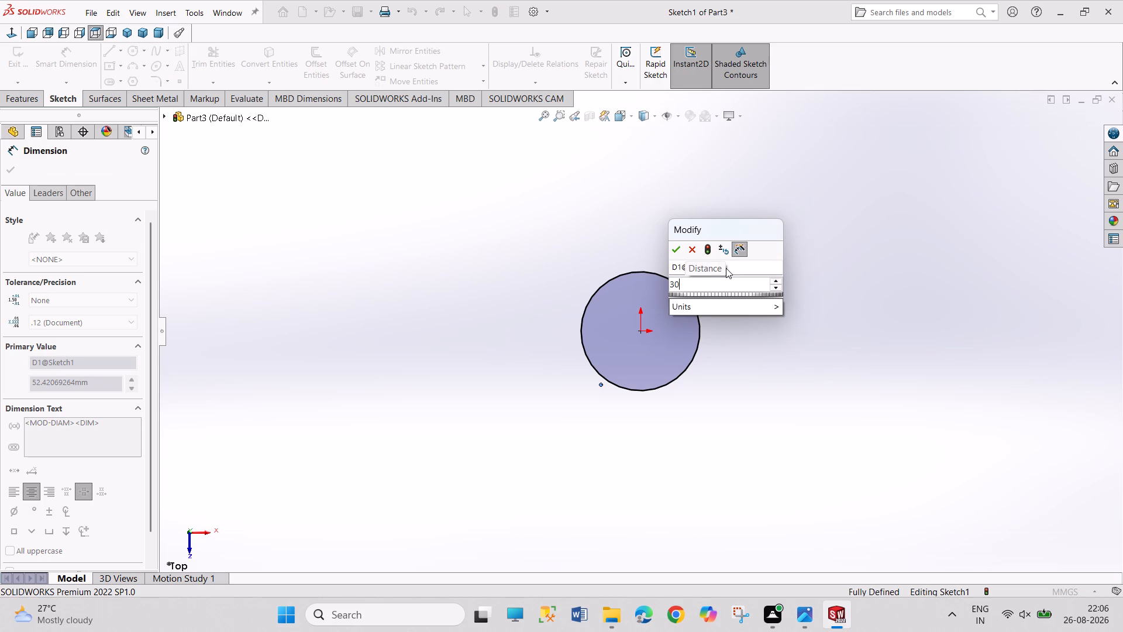
pyautogui.press('Return')
pyautogui.rightClick(771, 287)
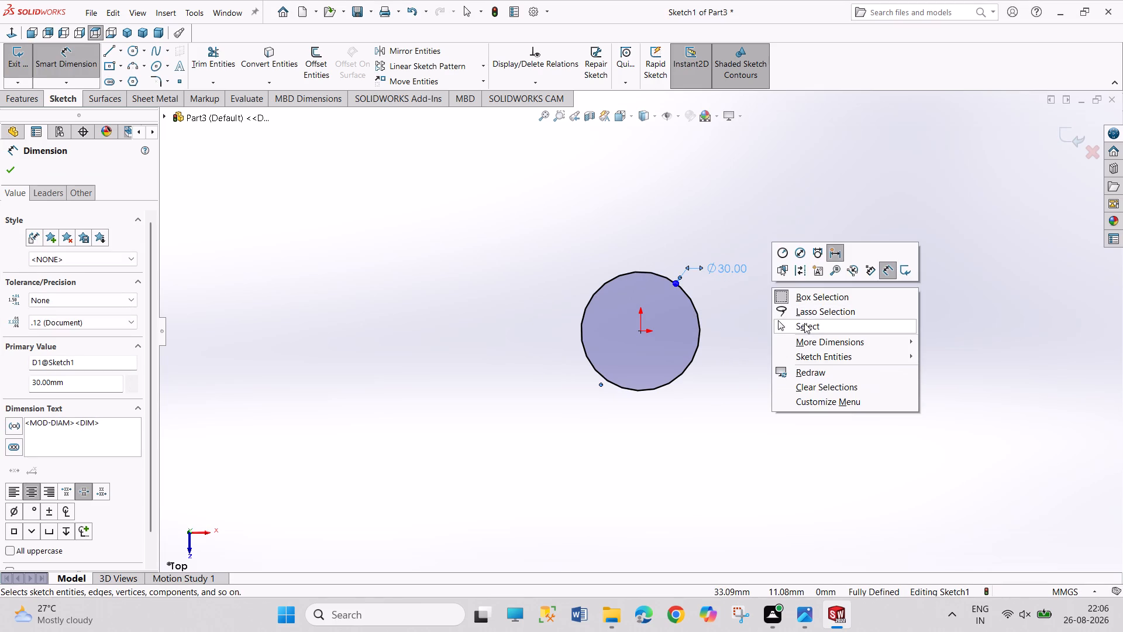
pyautogui.moveTo(804, 323); pyautogui.dragTo(797, 325)
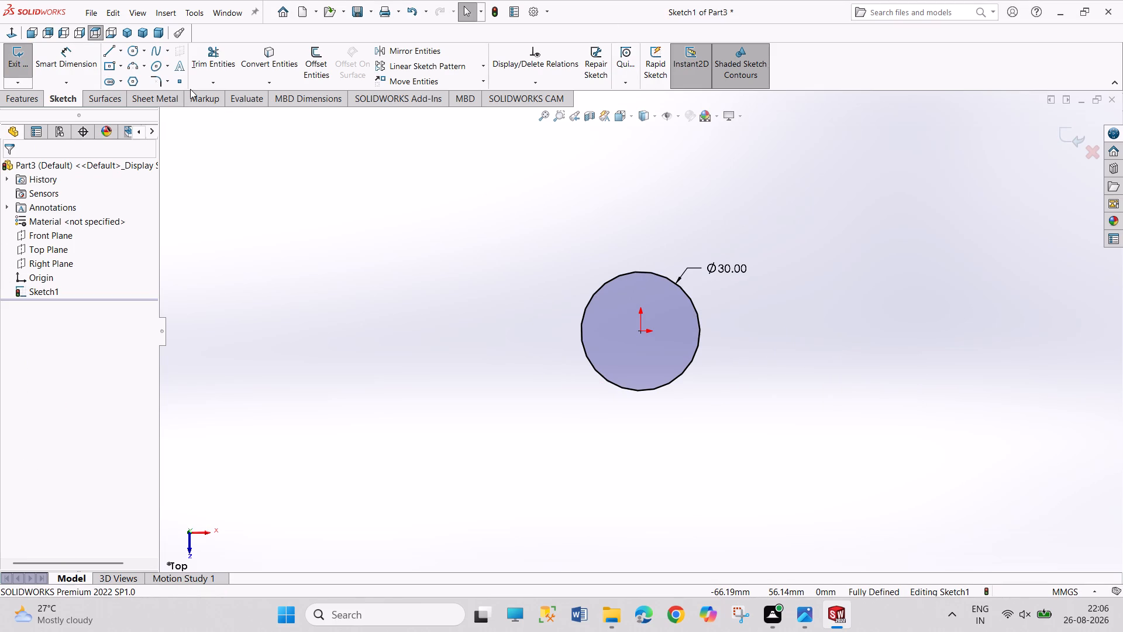
# Create the helix from the 30 mm circle with a constant pitch of 10 mm and 10 revolutions.
pyautogui.click(22, 70)
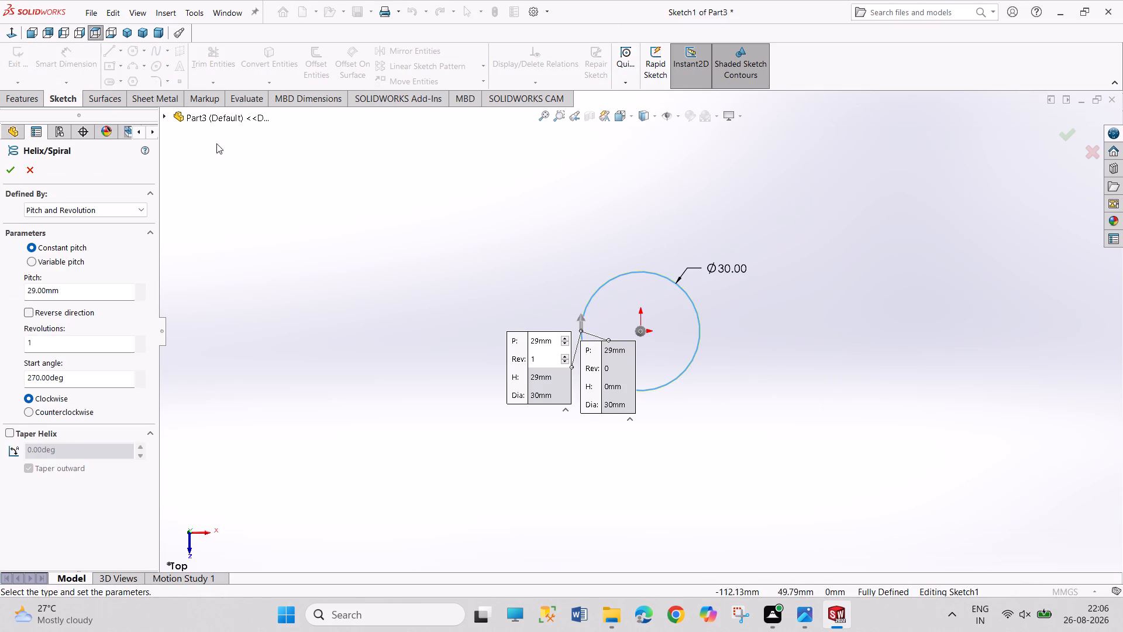
pyautogui.moveTo(649, 479); pyautogui.dragTo(642, 390, button='middle')
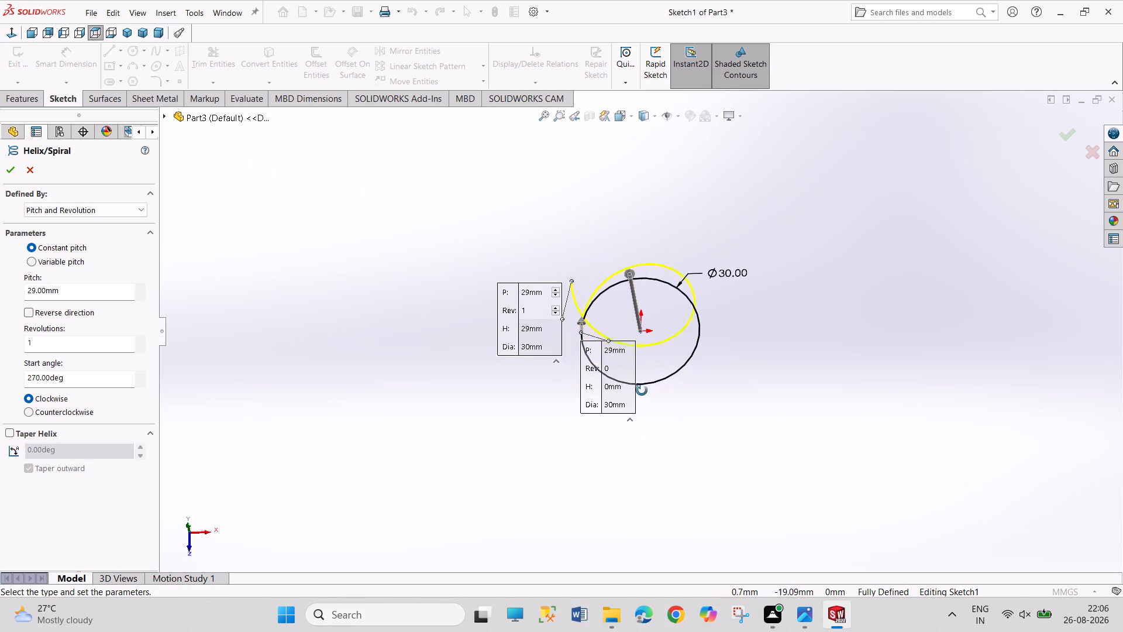
pyautogui.moveTo(642, 390); pyautogui.dragTo(643, 314, button='middle')
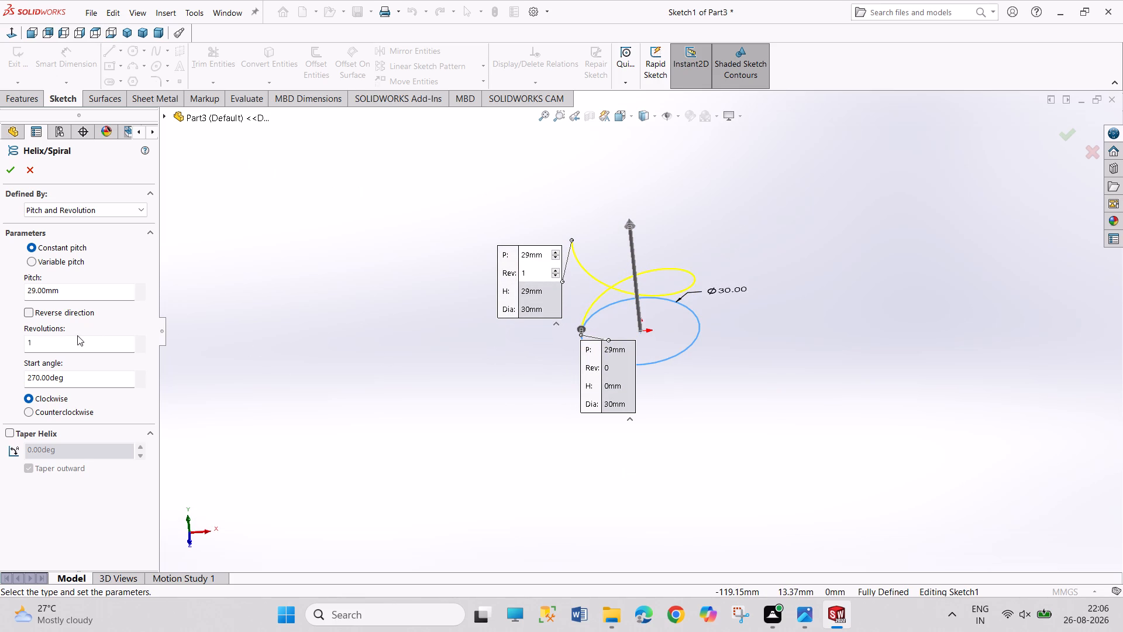
pyautogui.doubleClick(66, 346)
pyautogui.write('10')
pyautogui.press('Return')
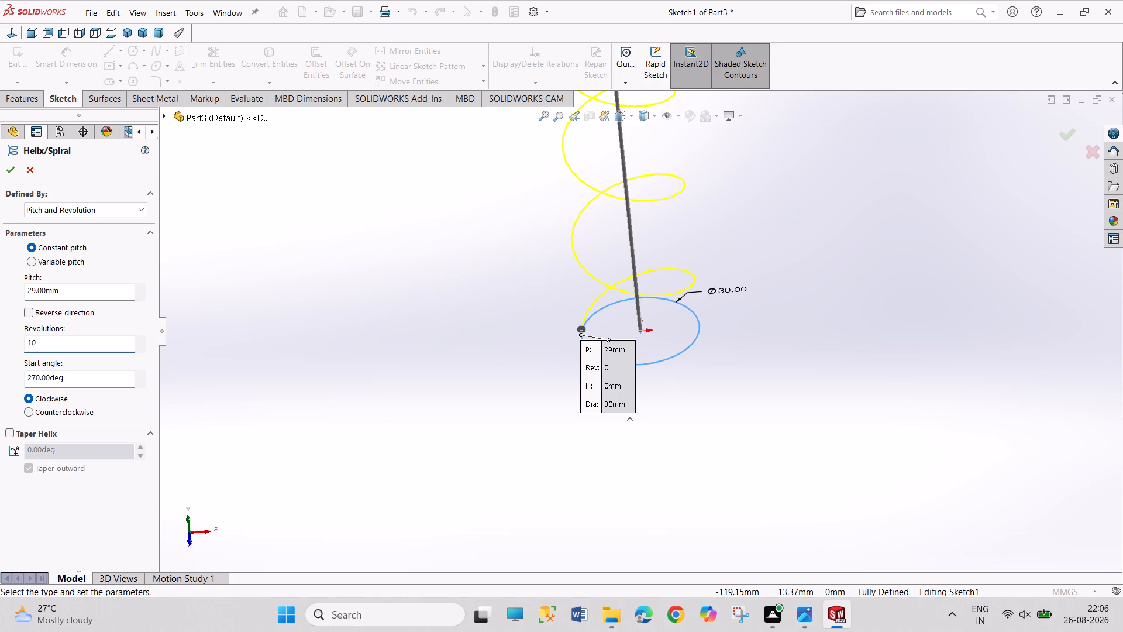
pyautogui.doubleClick(64, 299)
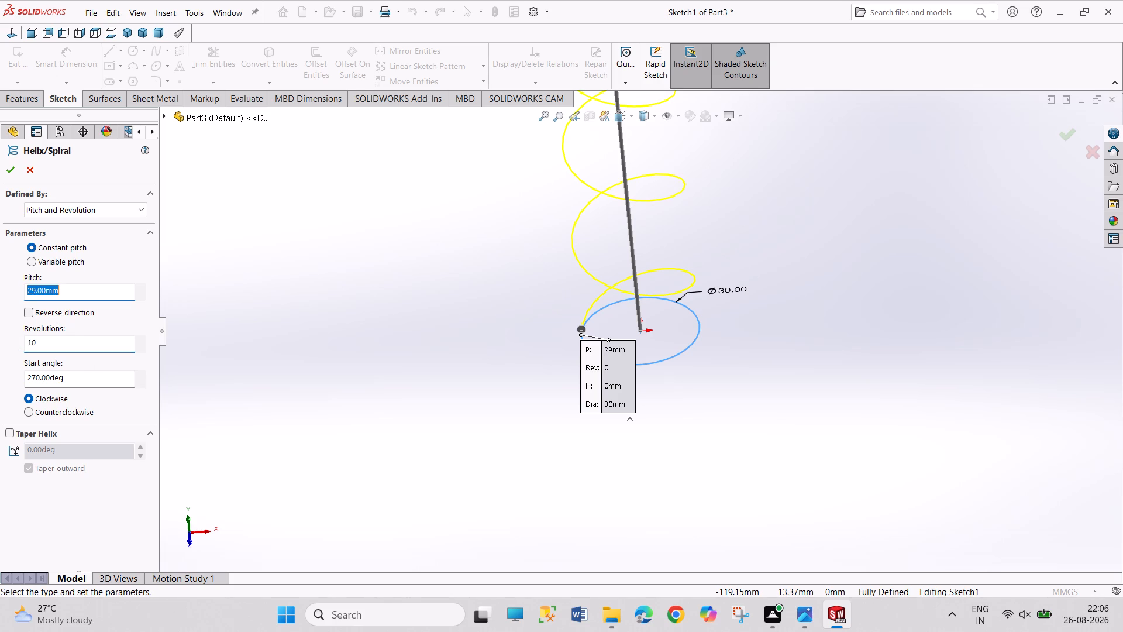
pyautogui.write('10')
pyautogui.press('Return')
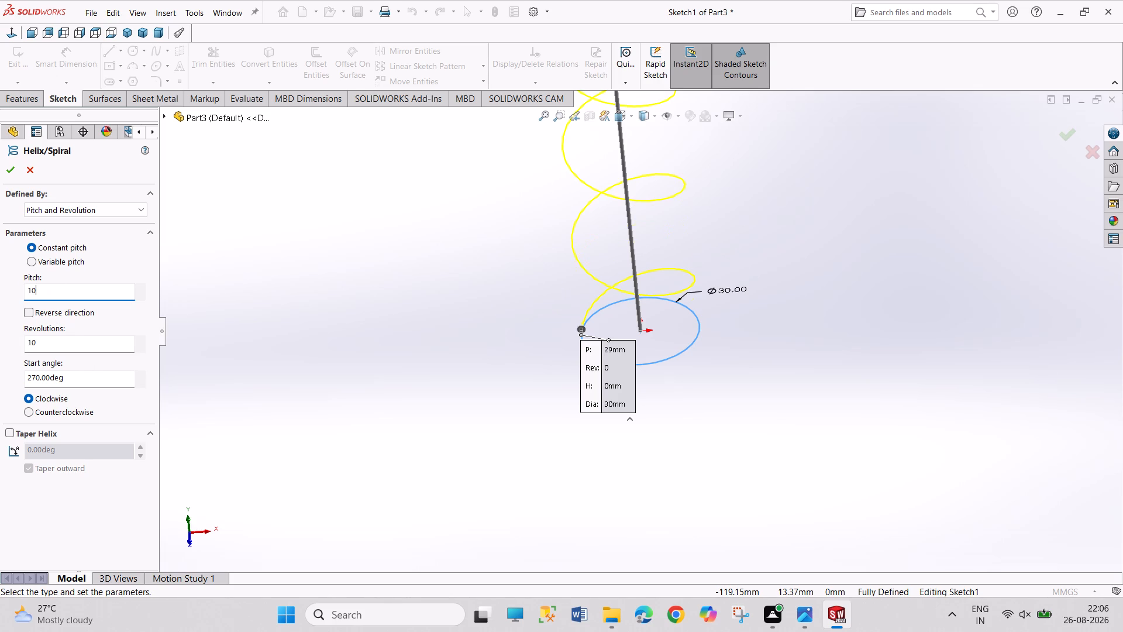
pyautogui.scroll(3, 295, 244)
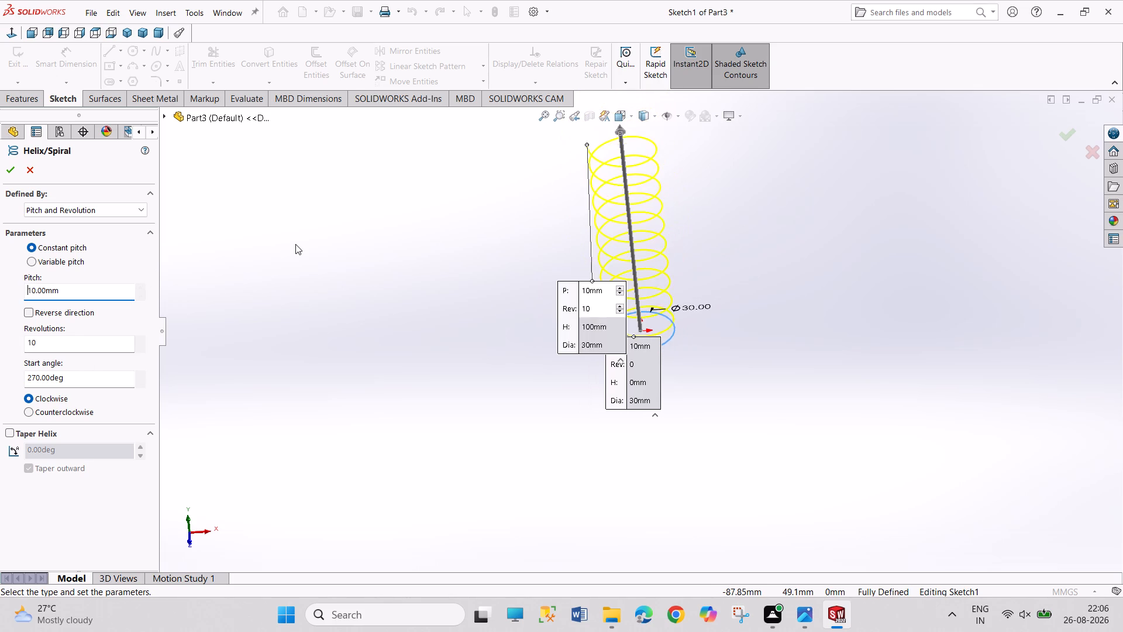
pyautogui.scroll(1, 295, 244)
pyautogui.scroll(-2, 529, 214)
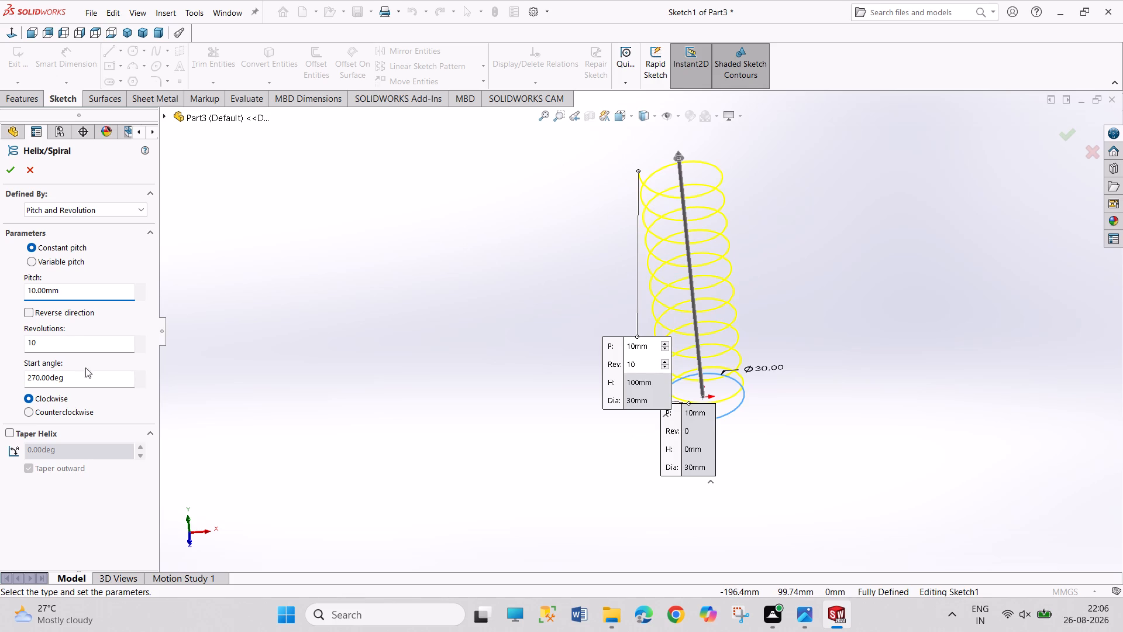
pyautogui.click(9, 171)
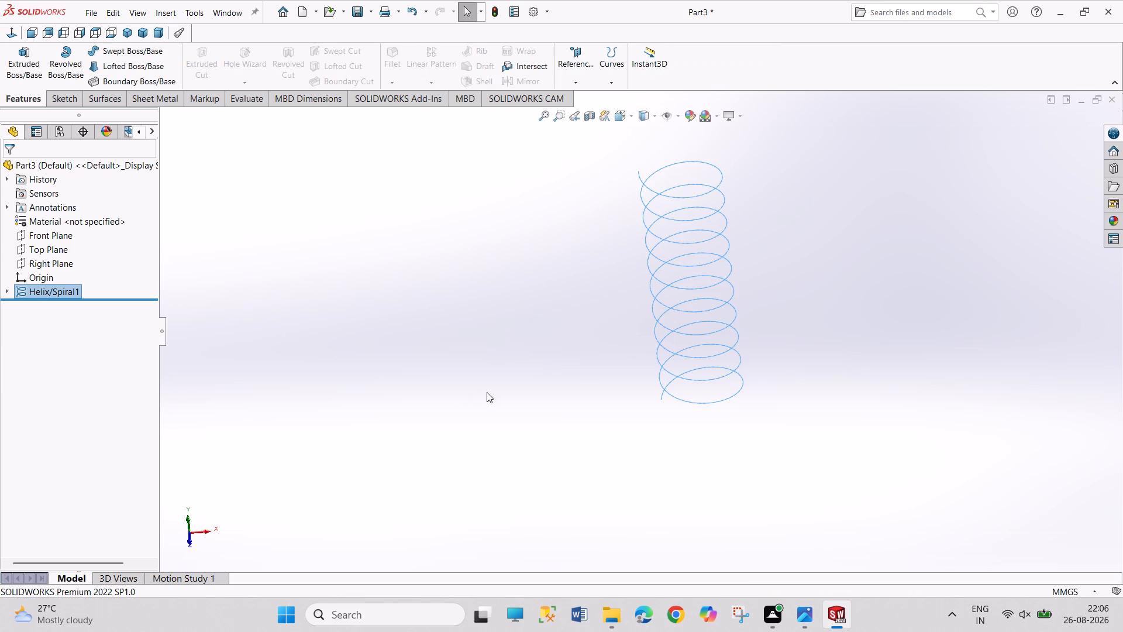
# Create a reference plane perpendicular to the helix, passing through its lower end point.
pyautogui.moveTo(489, 391); pyautogui.dragTo(522, 376, button='middle')
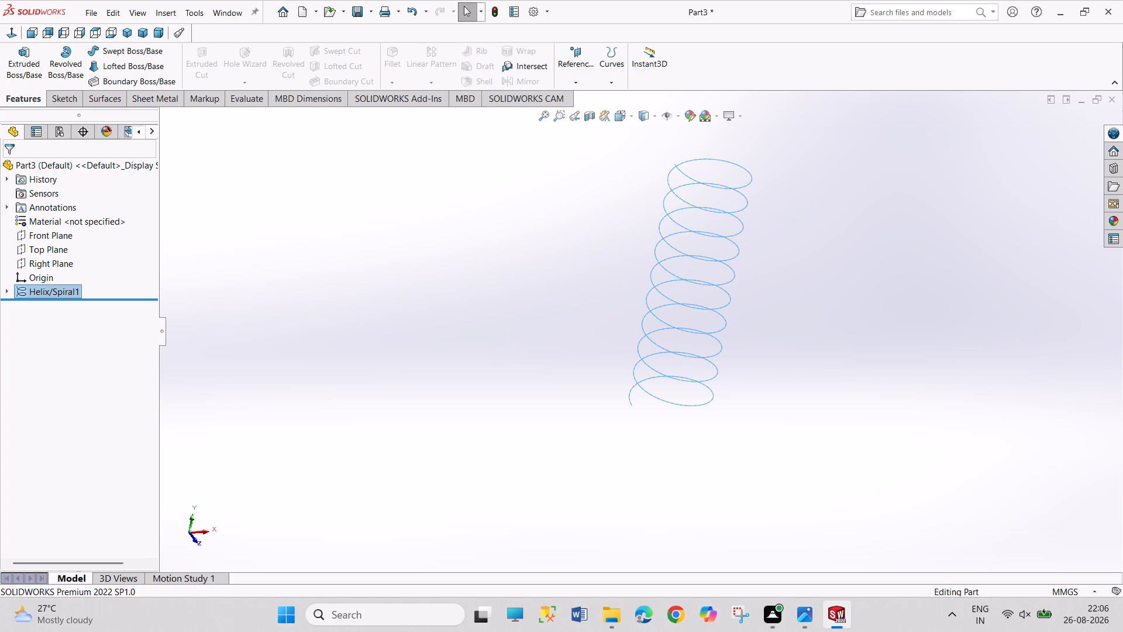
pyautogui.click(574, 73)
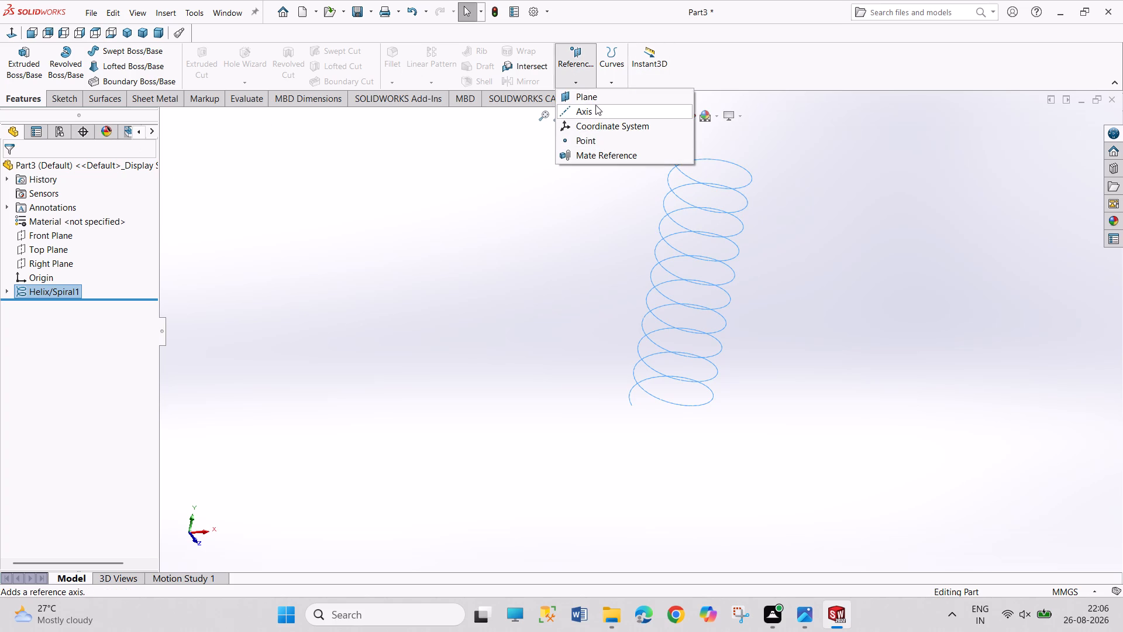
pyautogui.click(595, 104)
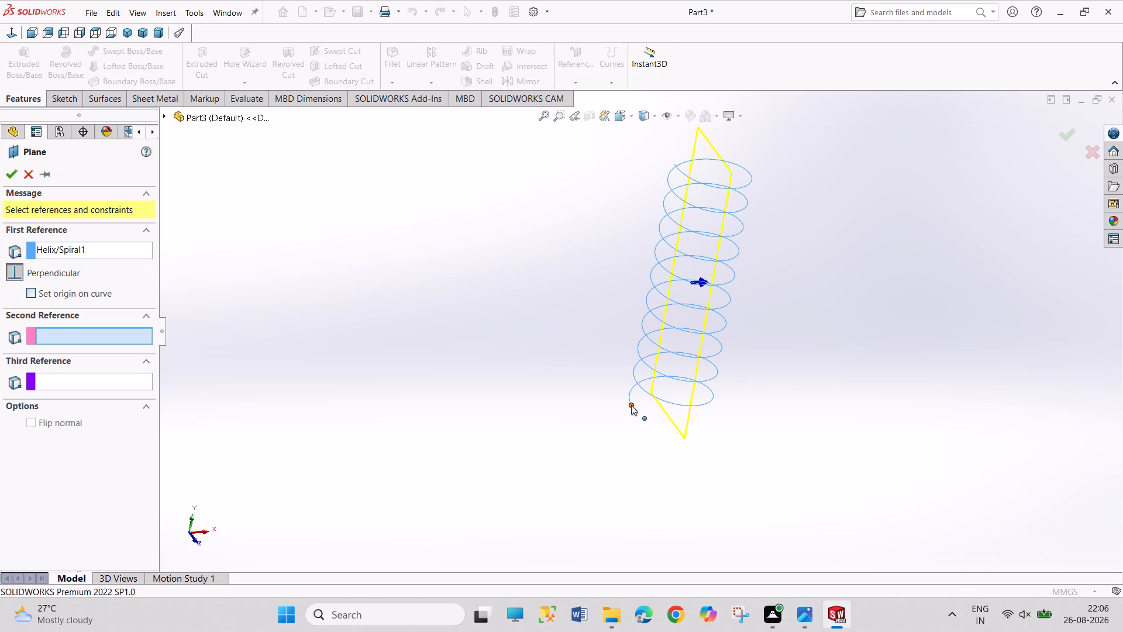
pyautogui.click(631, 405)
pyautogui.click(13, 177)
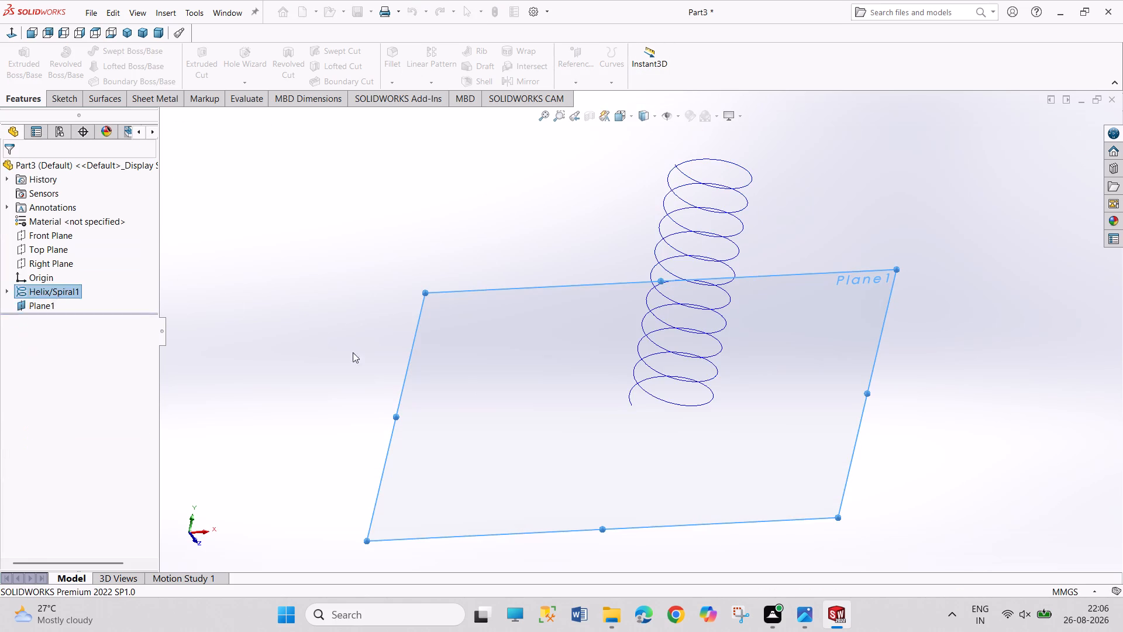
# On the new plane, sketch a circle about 1.7 mm in diameter centred on the helix's lower end point.
pyautogui.click(627, 417)
pyautogui.click(683, 383)
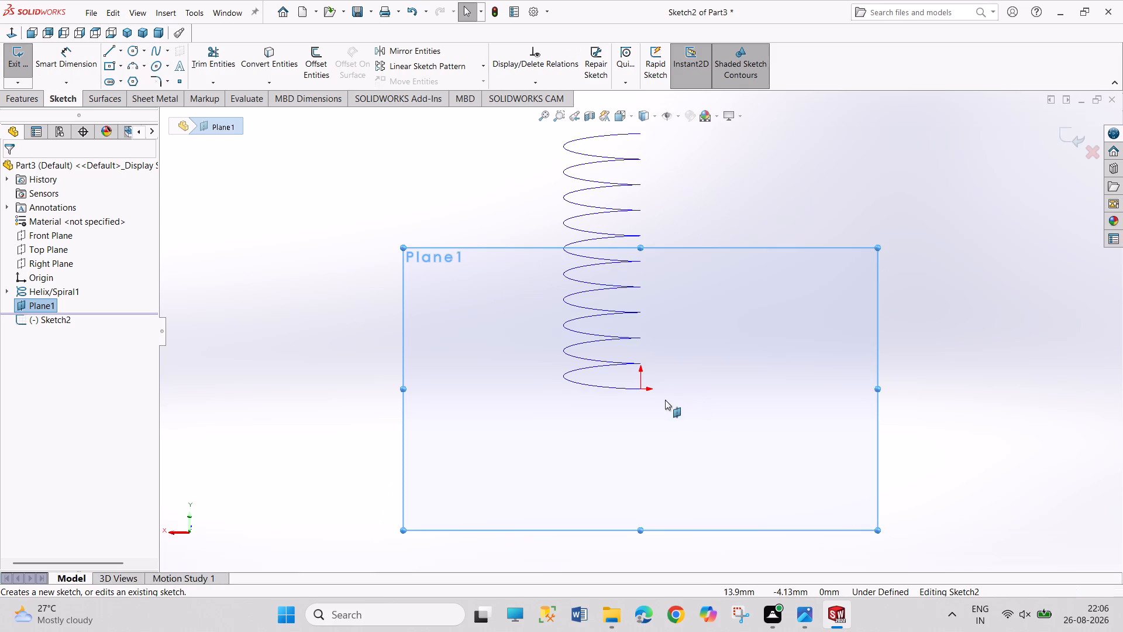
pyautogui.scroll(-3, 663, 391)
pyautogui.scroll(-3, 623, 357)
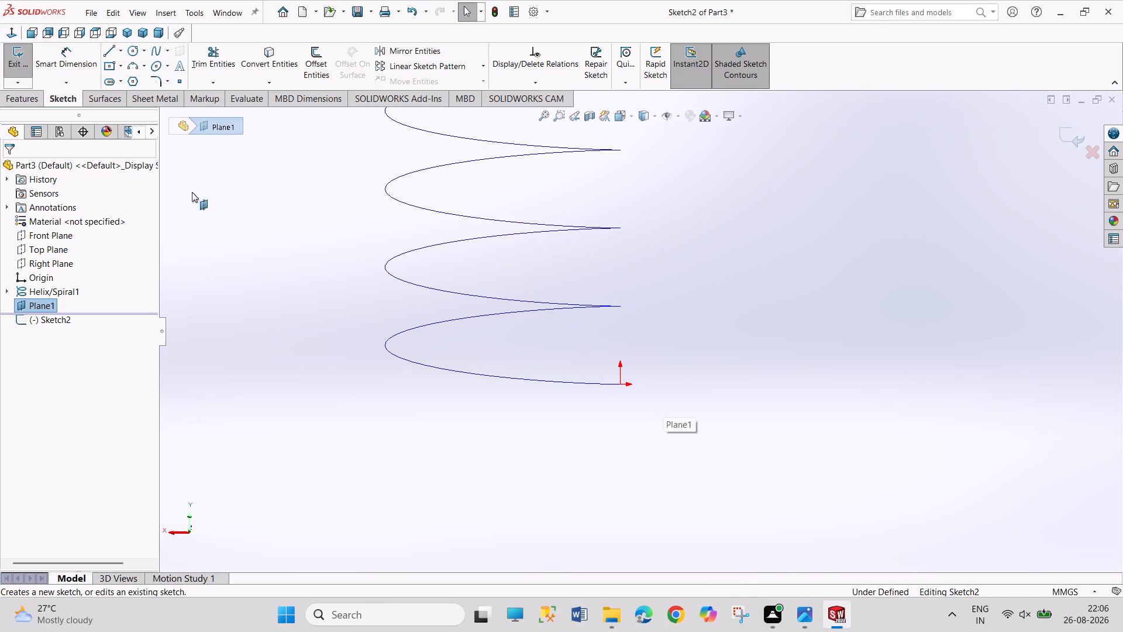
pyautogui.click(133, 56)
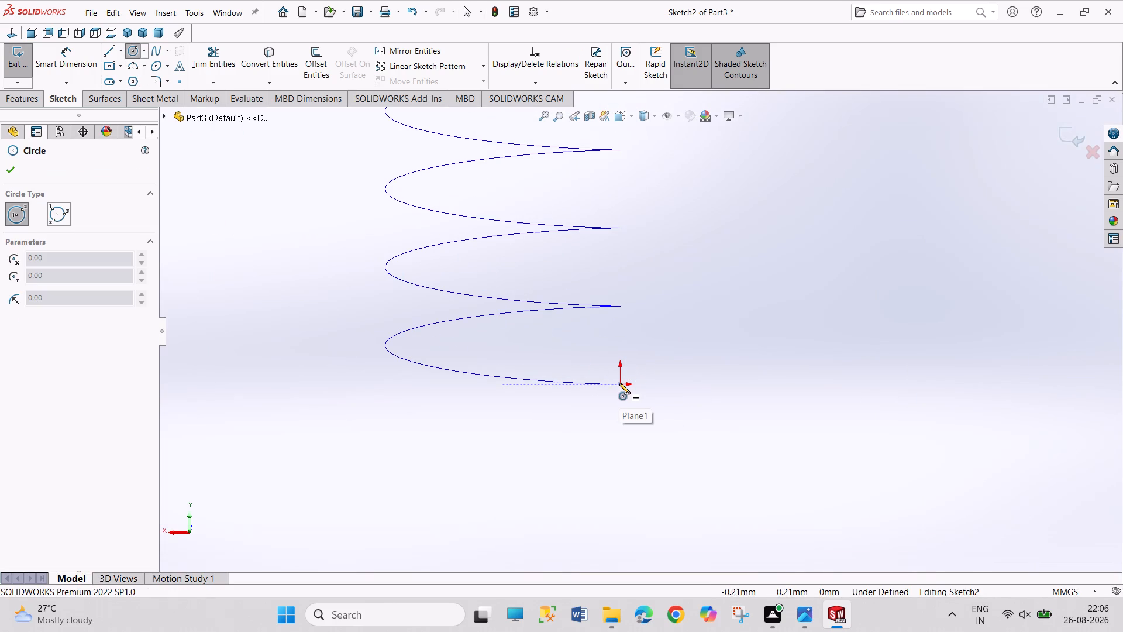
pyautogui.moveTo(661, 393); pyautogui.dragTo(626, 400, button='middle')
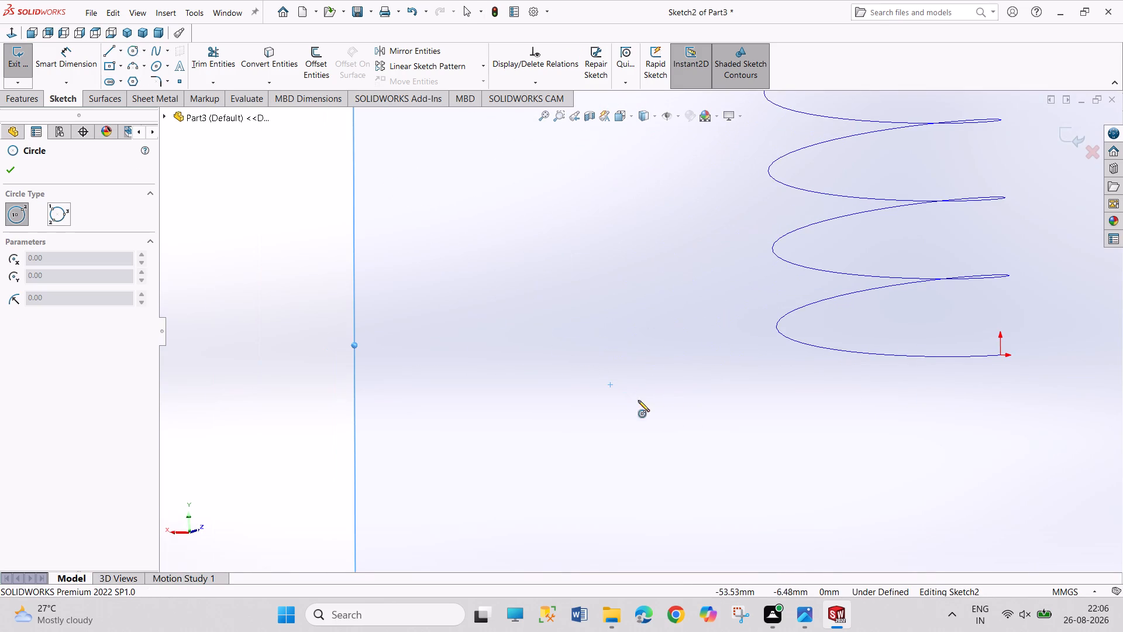
pyautogui.scroll(3, 1025, 355)
pyautogui.moveTo(982, 365); pyautogui.dragTo(943, 362, button='middle')
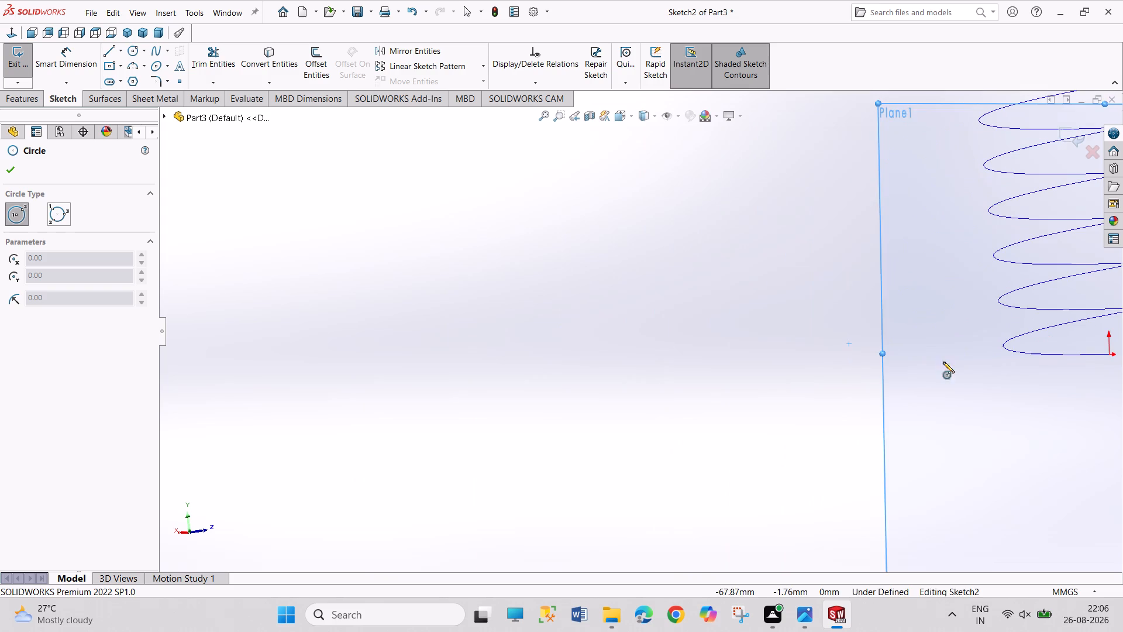
pyautogui.scroll(5, 1083, 360)
pyautogui.scroll(-3, 942, 367)
pyautogui.scroll(-5, 718, 315)
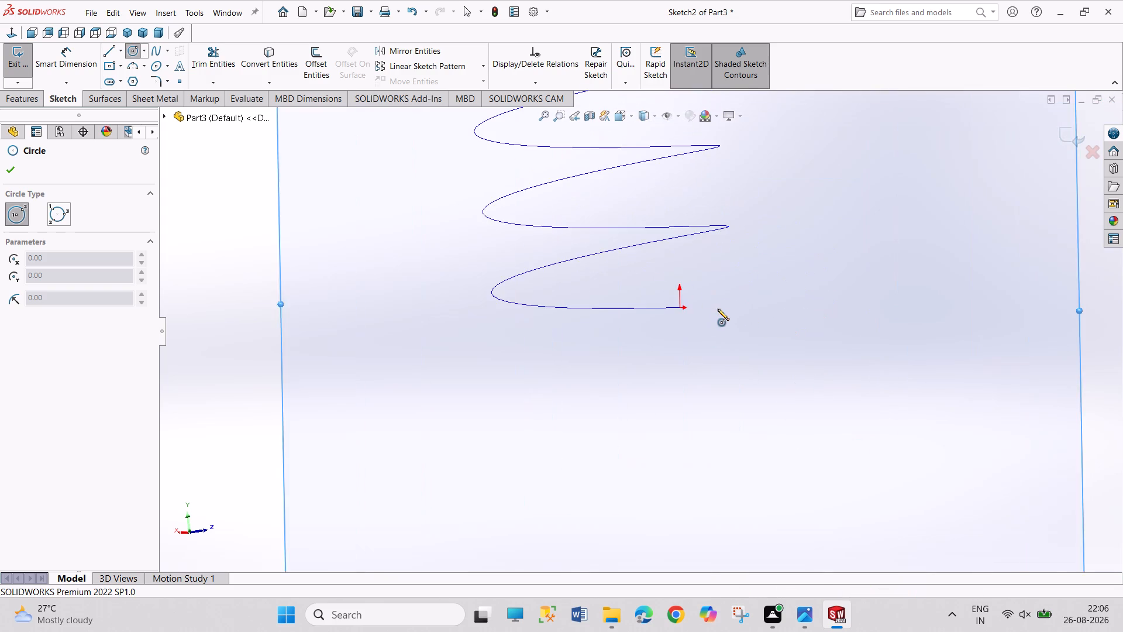
pyautogui.scroll(-4, 718, 309)
pyautogui.scroll(-4, 666, 307)
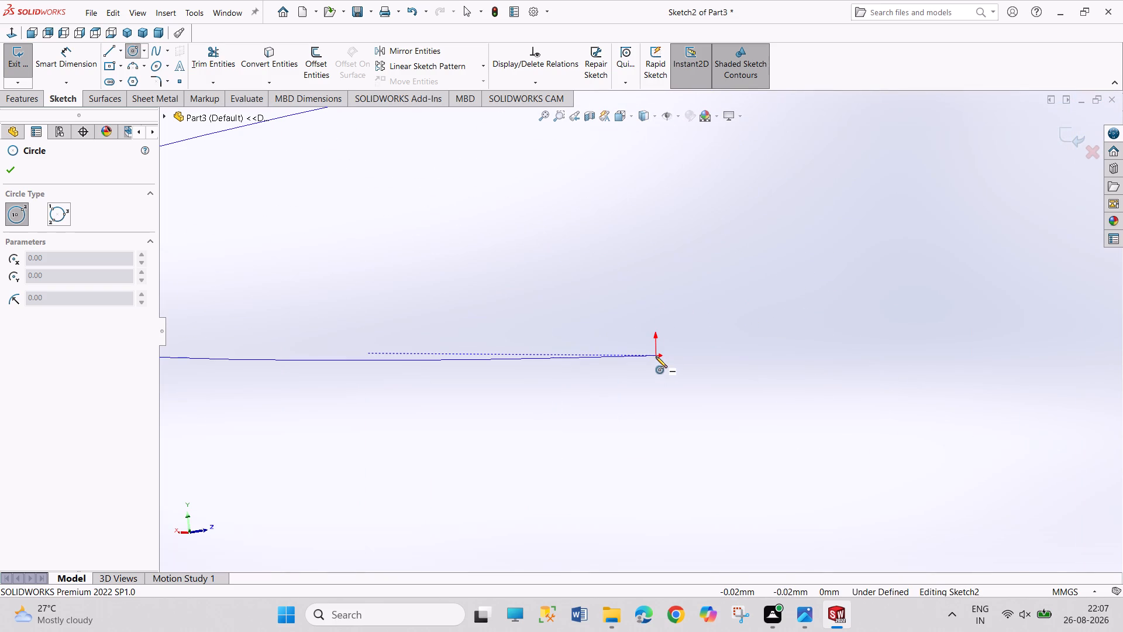
pyautogui.click(656, 356)
pyautogui.click(669, 375)
# Dimension the small profile circle's diameter to 2 mm and finish the sketch.
pyautogui.moveTo(771, 418); pyautogui.dragTo(762, 373, button='right')
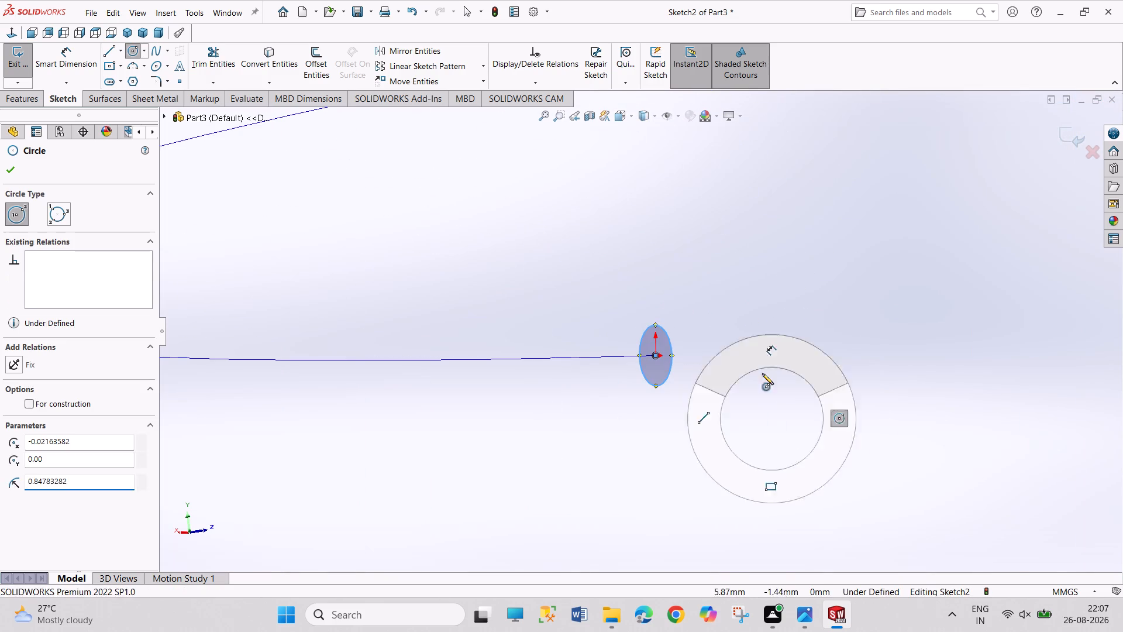
pyautogui.moveTo(762, 373); pyautogui.dragTo(753, 352, button='right')
pyautogui.click(672, 346)
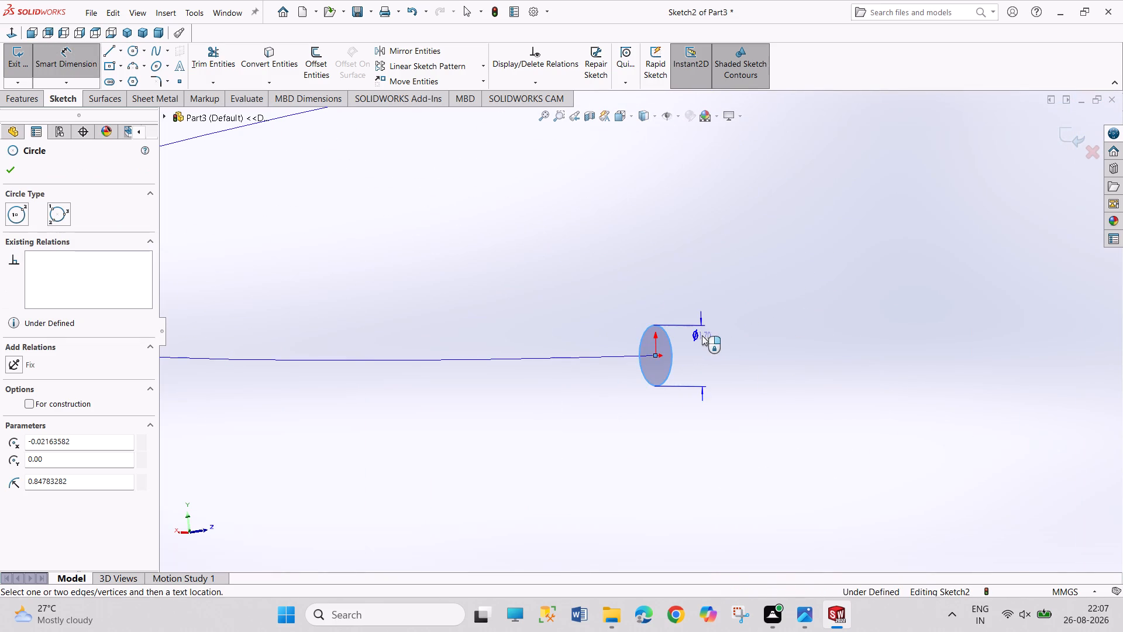
pyautogui.click(710, 343)
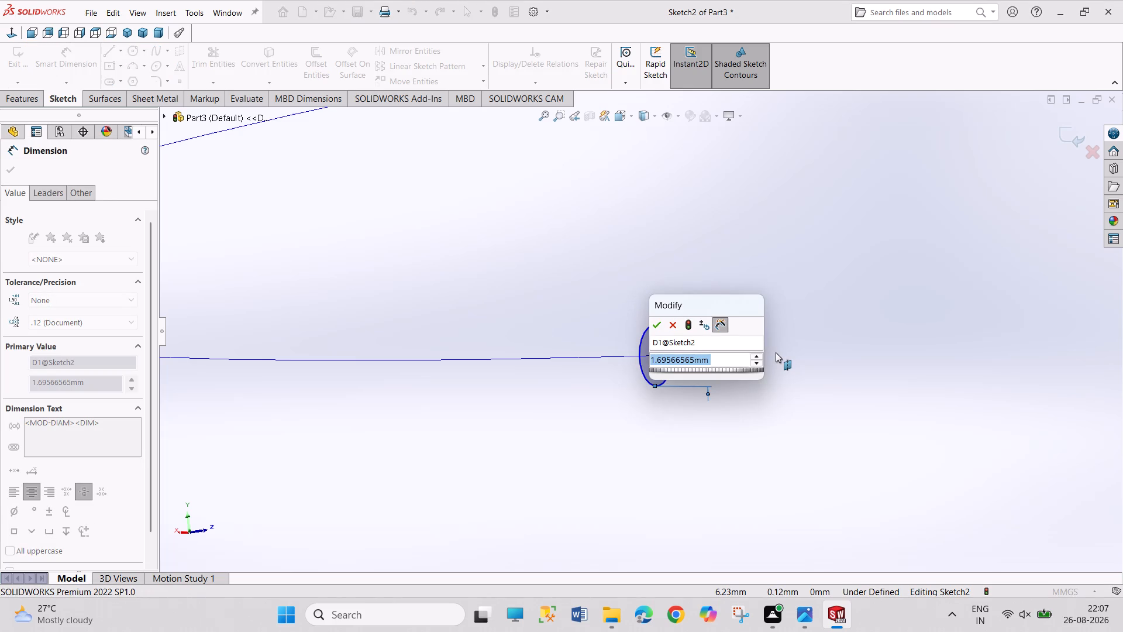
pyautogui.press('2')
pyautogui.press('Return')
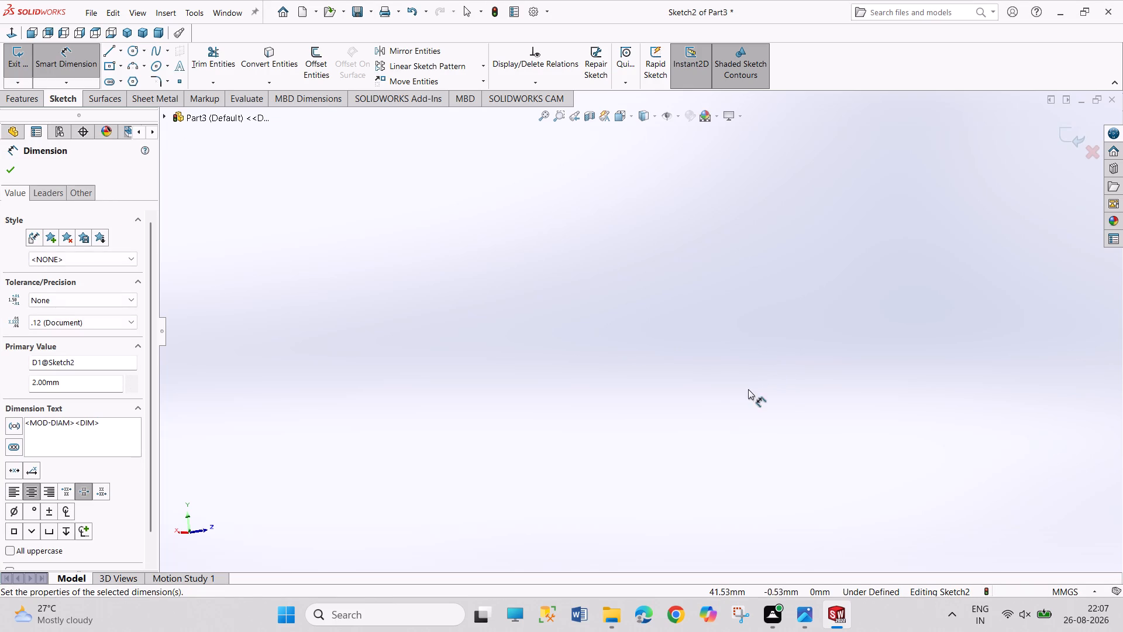
pyautogui.rightClick(748, 389)
pyautogui.click(769, 426)
pyautogui.scroll(-15, 655, 387)
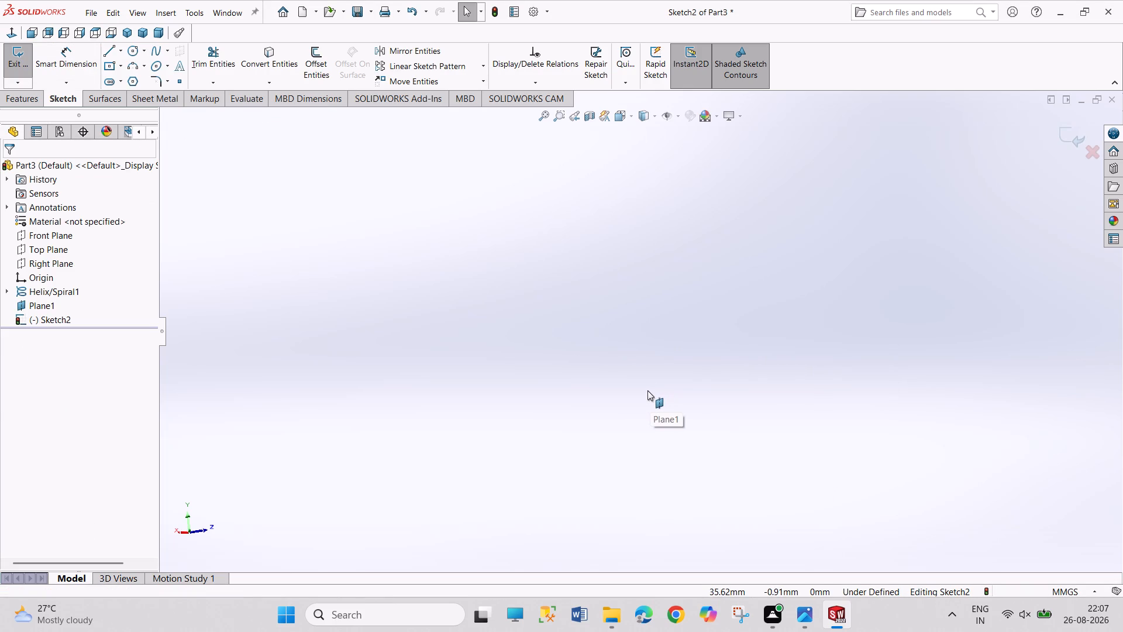
pyautogui.scroll(-7, 647, 390)
pyautogui.scroll(12, 647, 391)
pyautogui.click(22, 54)
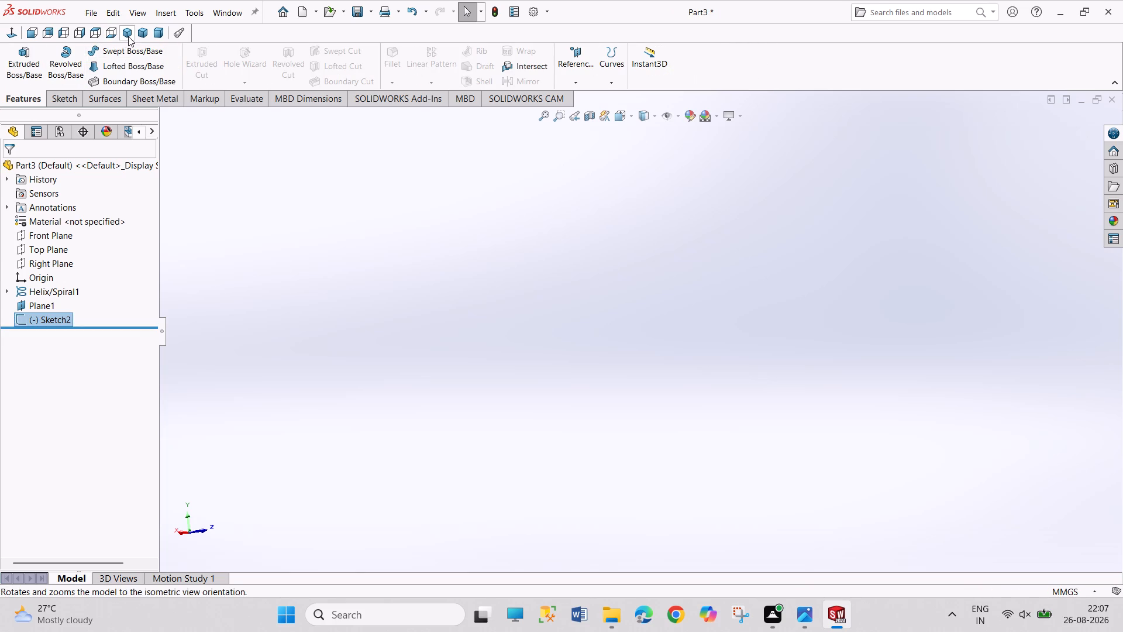
# Reopen the profile circle's sketch, set its diameter to 5 mm, and finish the sketch.
pyautogui.click(129, 37)
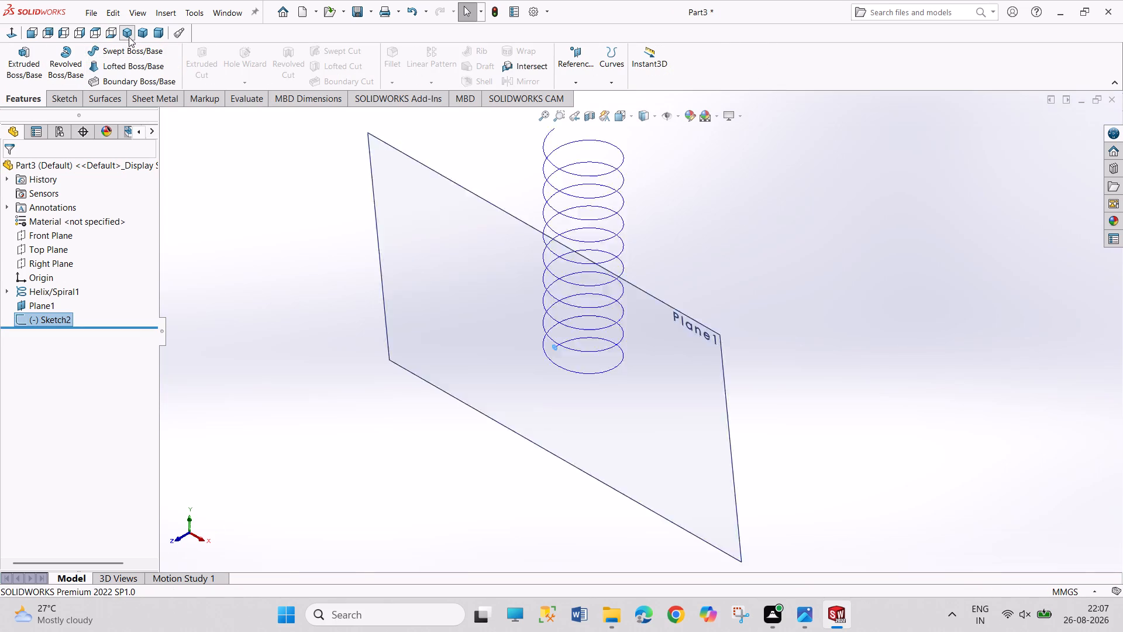
pyautogui.scroll(-3, 632, 338)
pyautogui.scroll(-4, 673, 386)
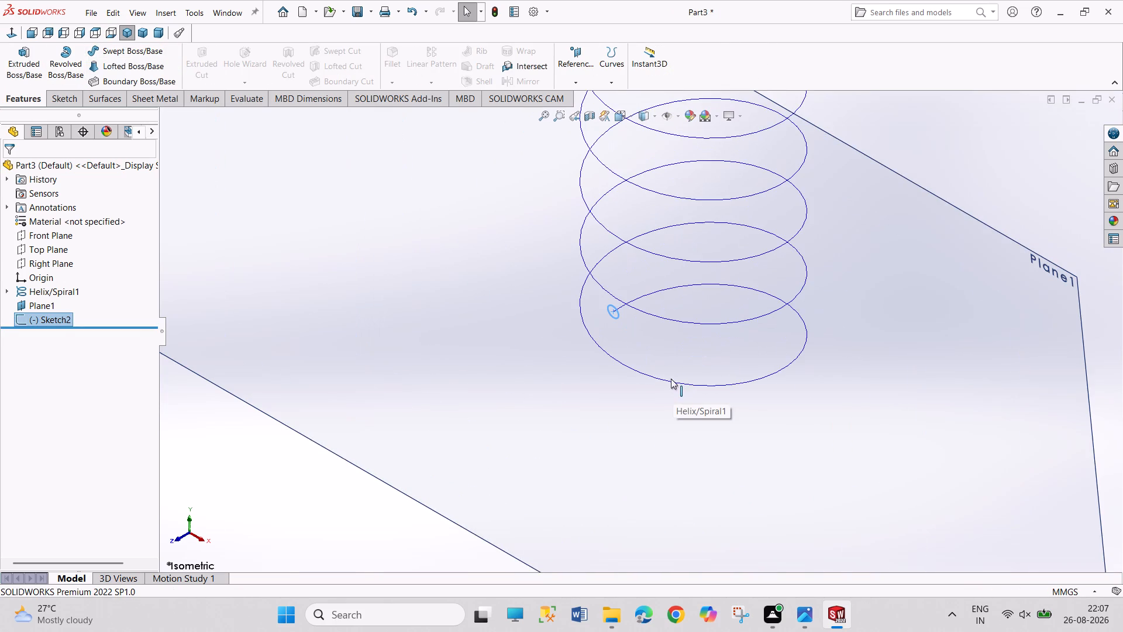
pyautogui.rightClick(618, 317)
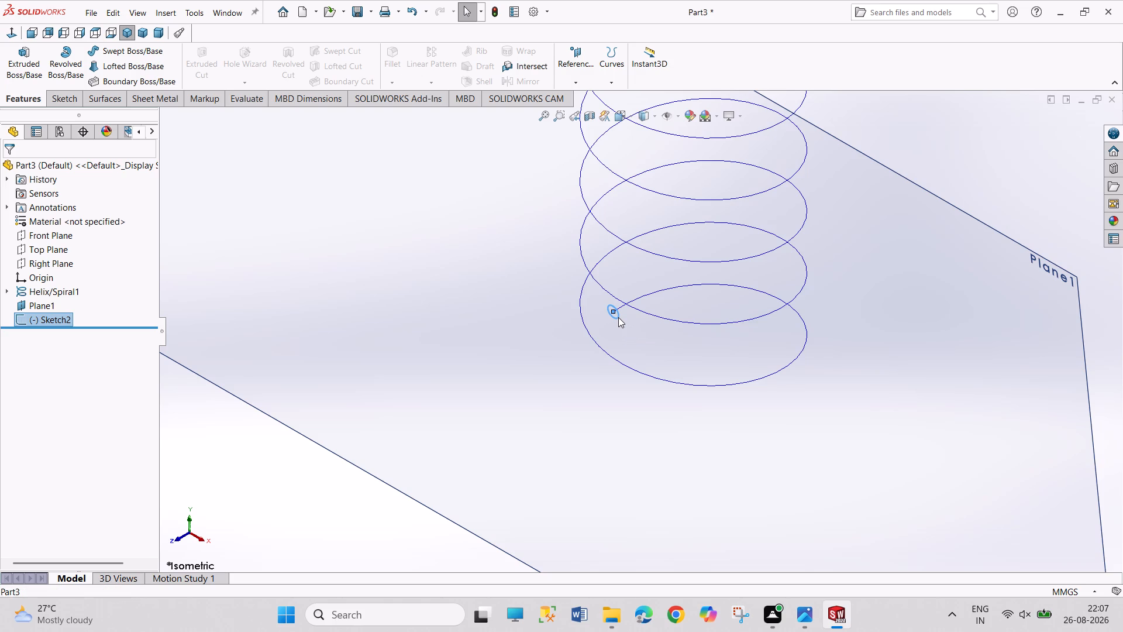
pyautogui.click(637, 281)
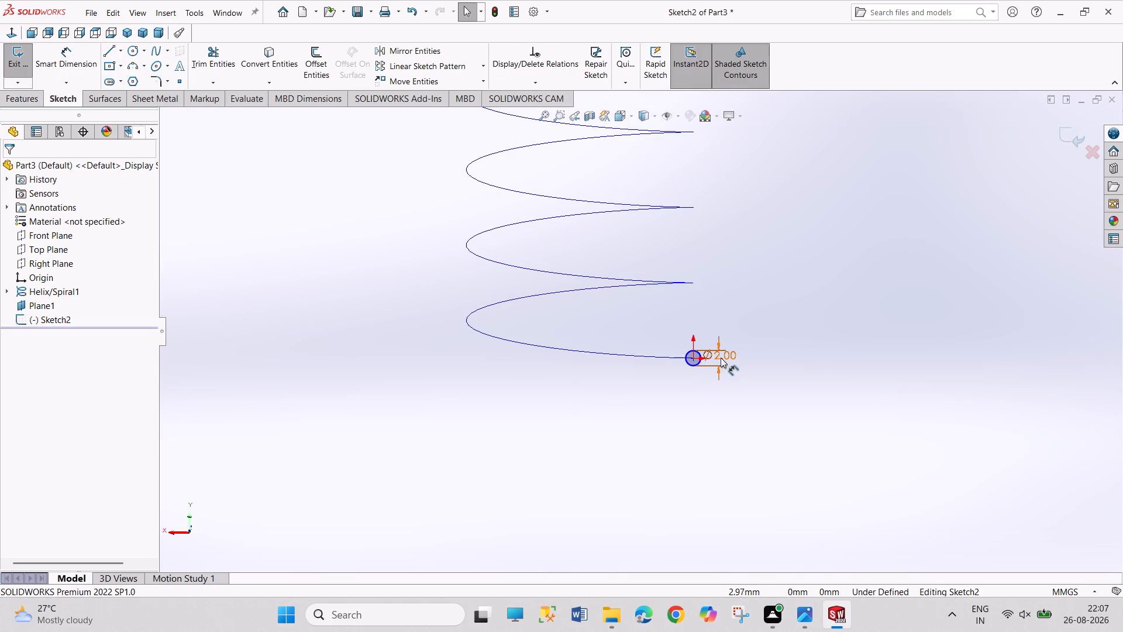
pyautogui.doubleClick(718, 353)
pyautogui.press('5')
pyautogui.press('Return')
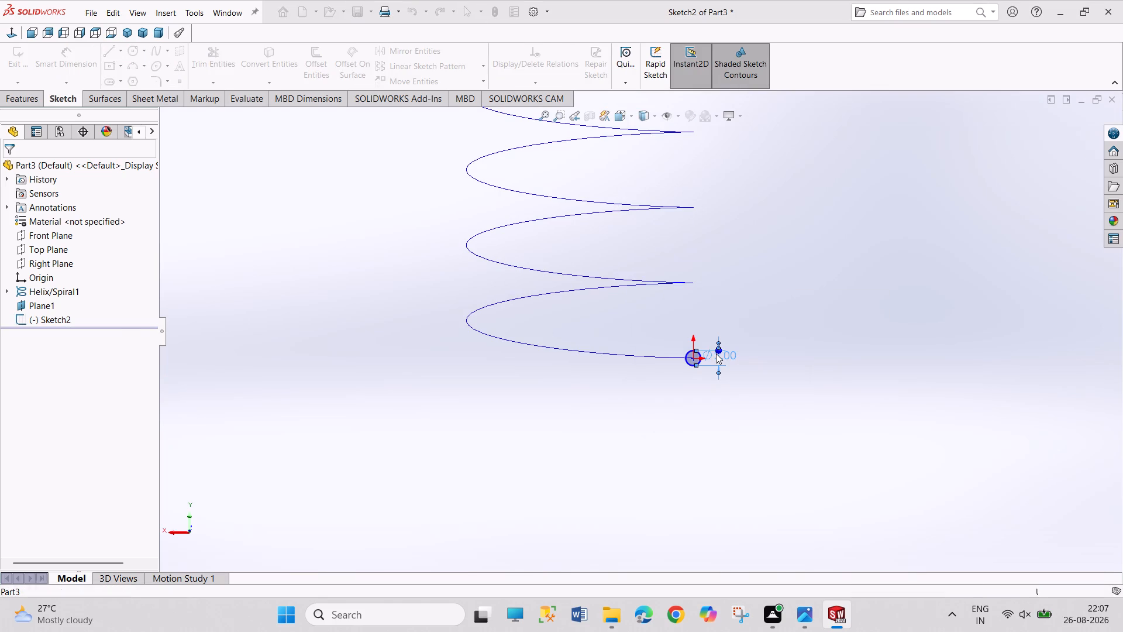
pyautogui.click(15, 66)
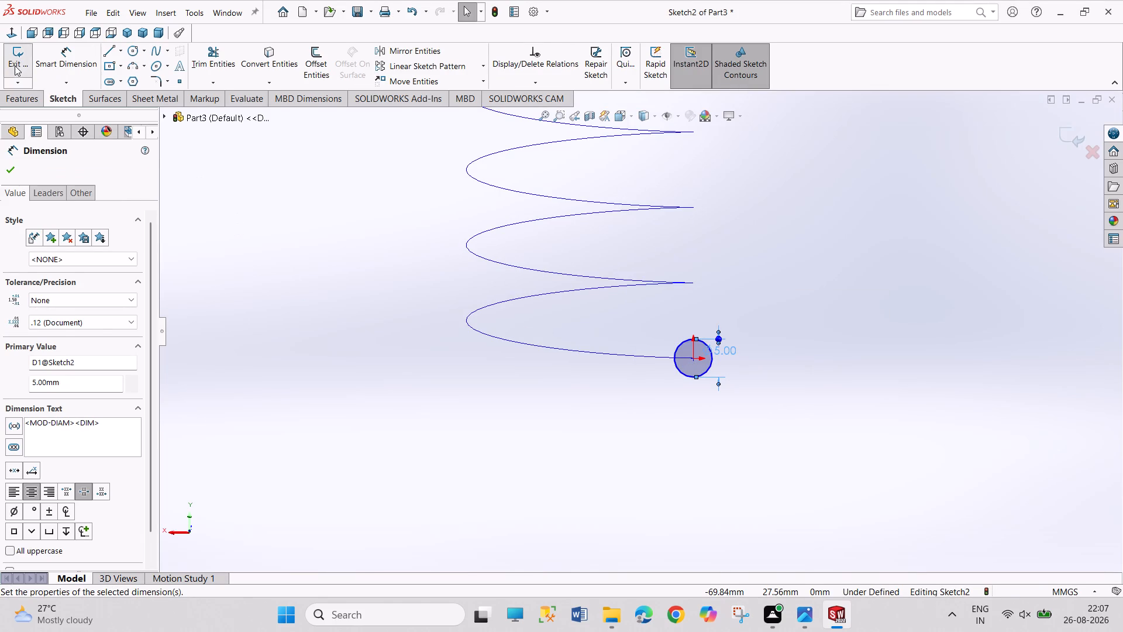
# Hide the reference plane at the helix's end.
pyautogui.rightClick(353, 318)
pyautogui.click(402, 296)
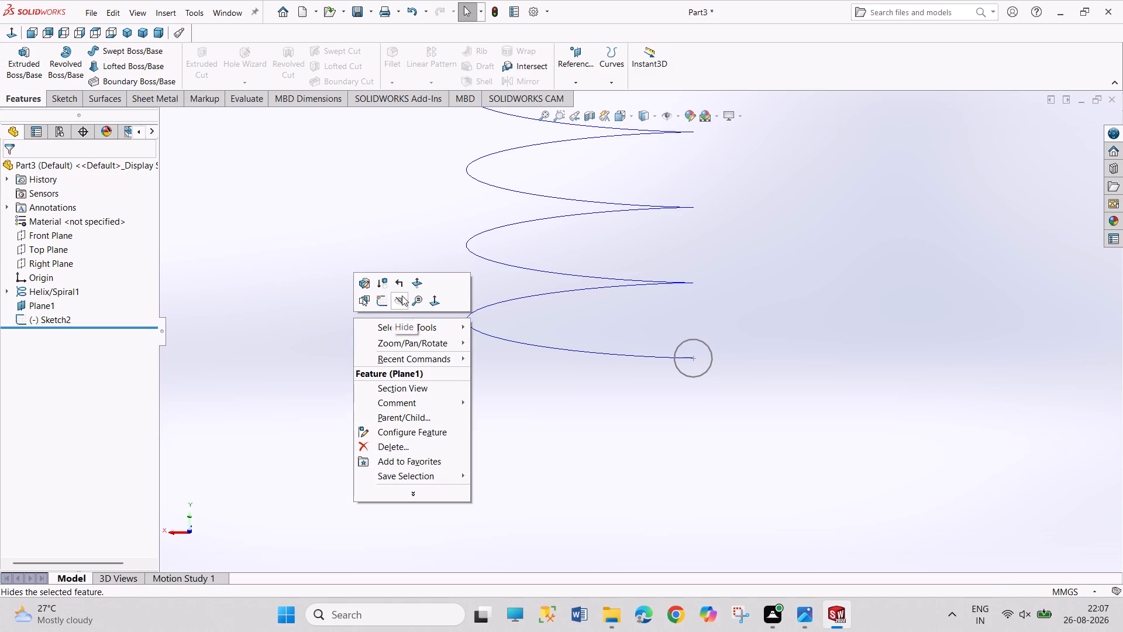
# Sweep the circular profile sketch along the helix to create the solid spring coil.
pyautogui.click(380, 266)
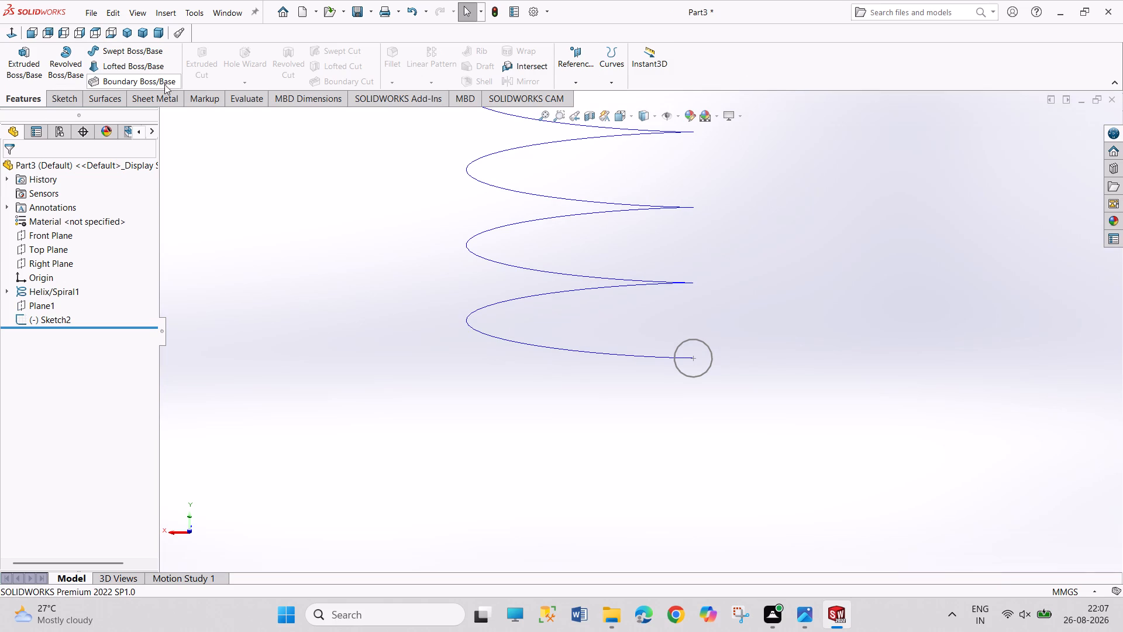
pyautogui.click(145, 54)
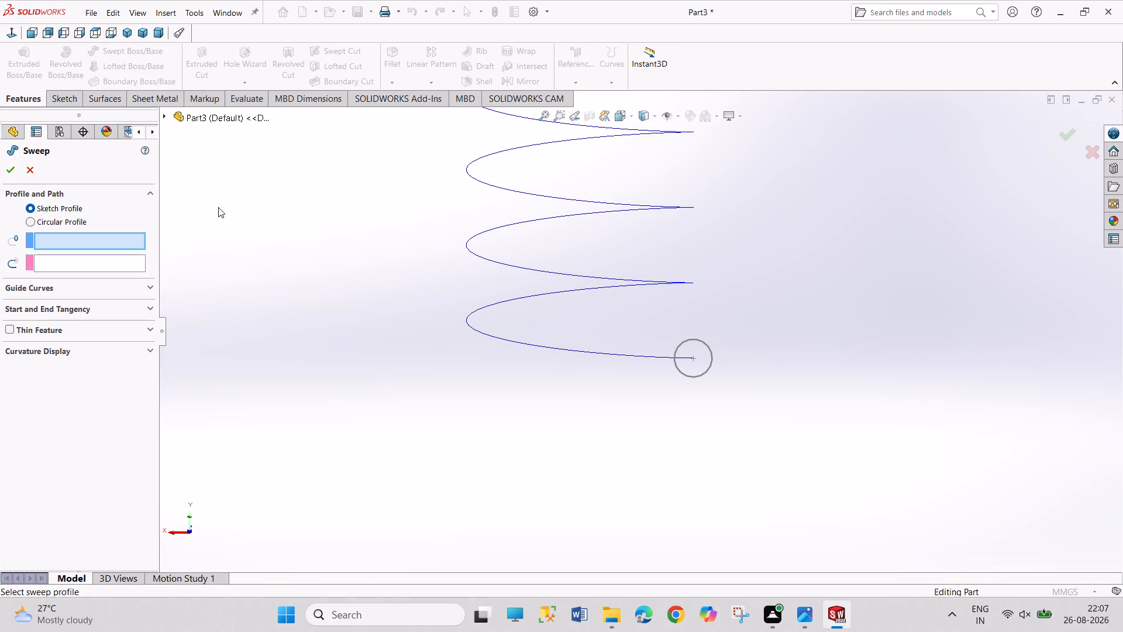
pyautogui.click(686, 375)
pyautogui.click(611, 354)
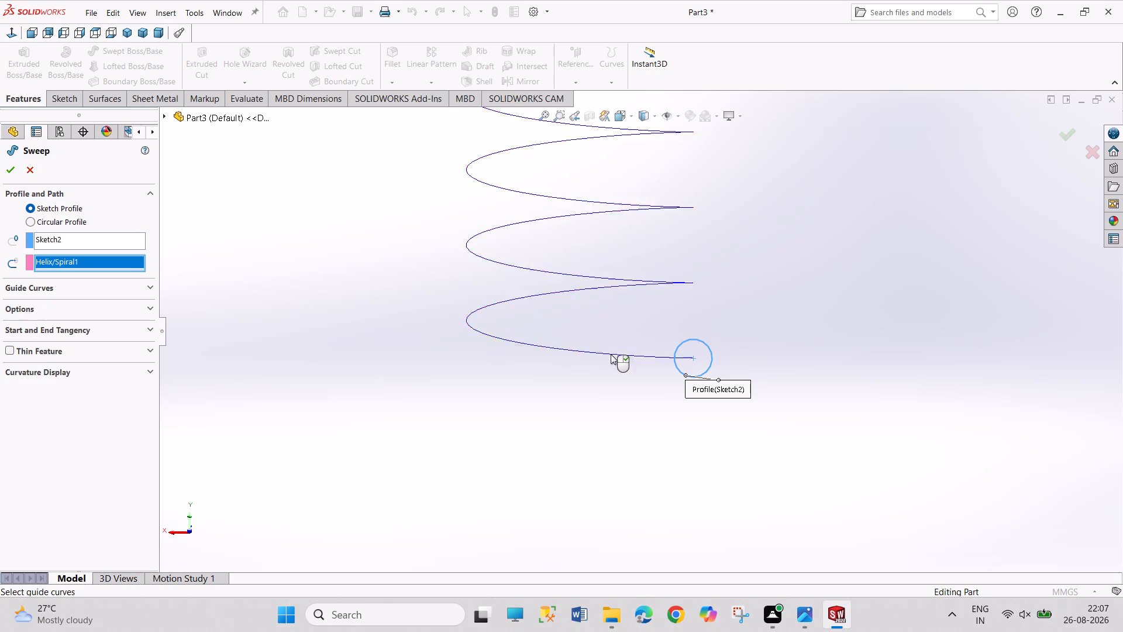
pyautogui.scroll(11, 750, 314)
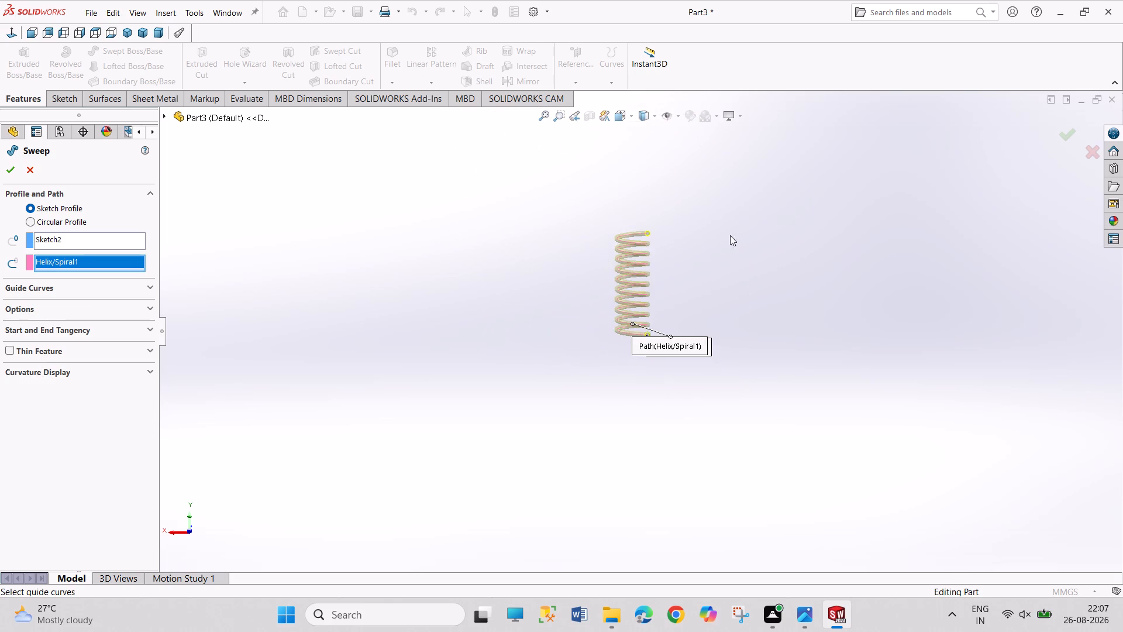
pyautogui.scroll(-4, 716, 228)
pyautogui.click(5, 169)
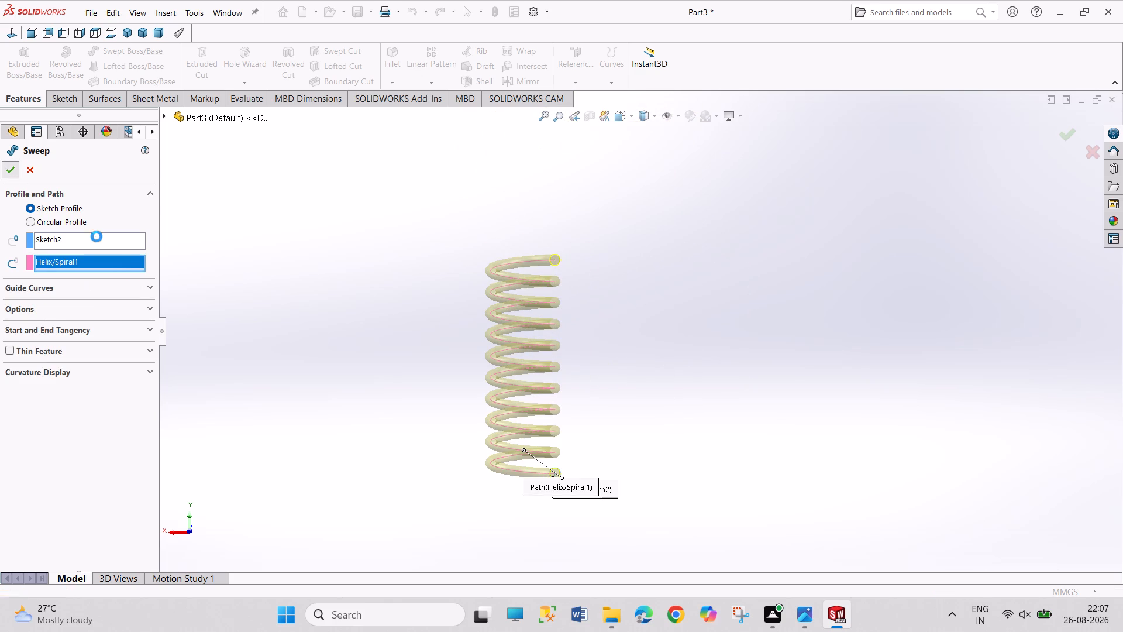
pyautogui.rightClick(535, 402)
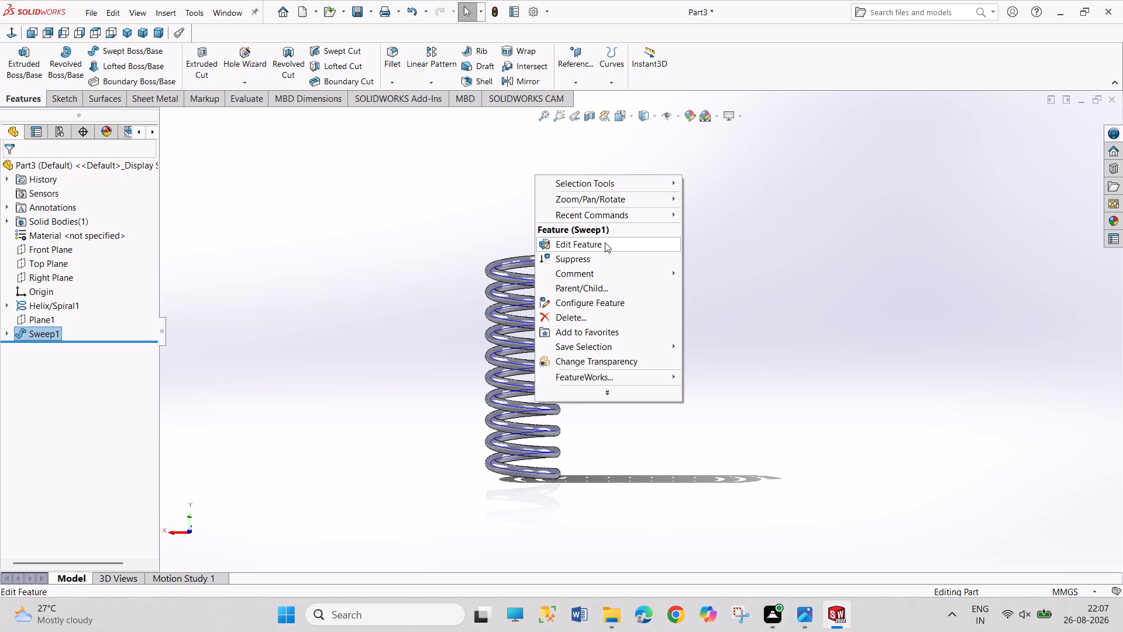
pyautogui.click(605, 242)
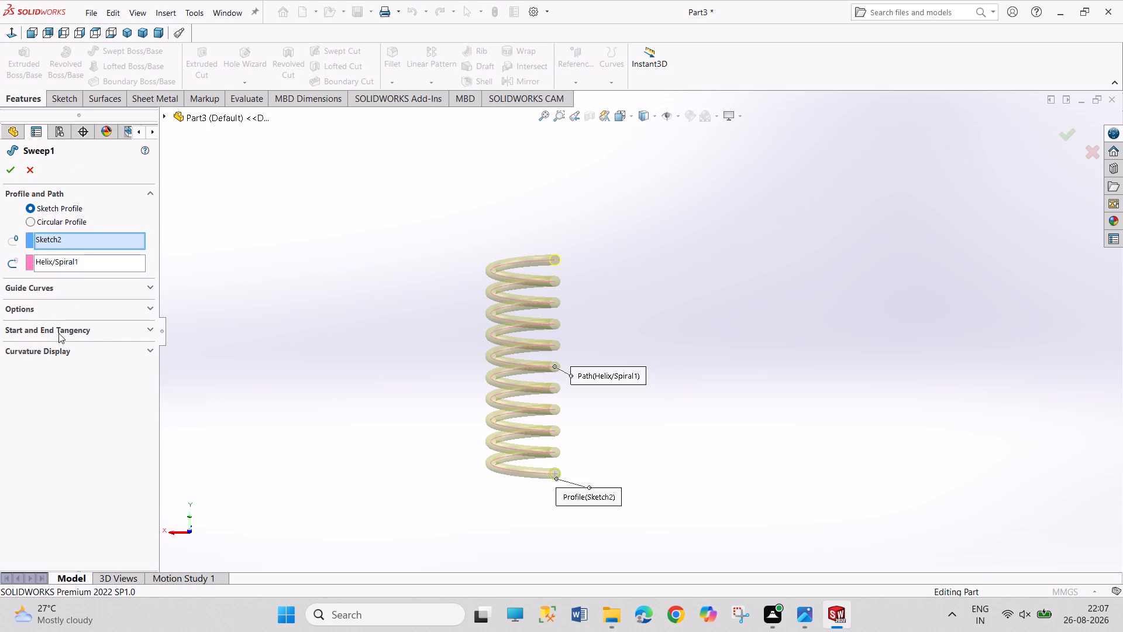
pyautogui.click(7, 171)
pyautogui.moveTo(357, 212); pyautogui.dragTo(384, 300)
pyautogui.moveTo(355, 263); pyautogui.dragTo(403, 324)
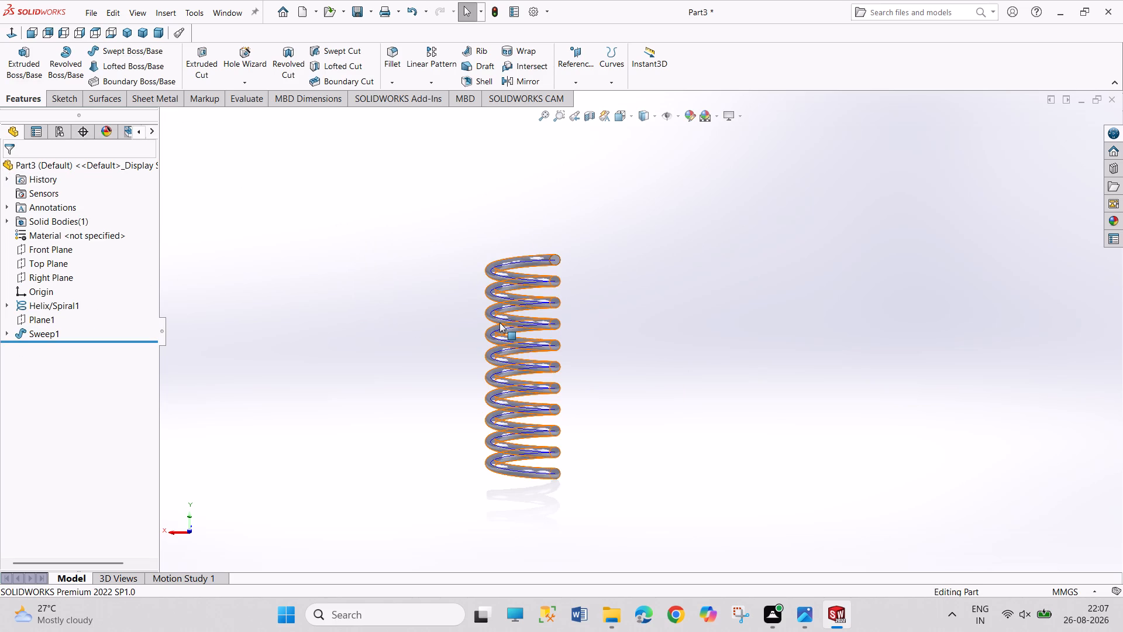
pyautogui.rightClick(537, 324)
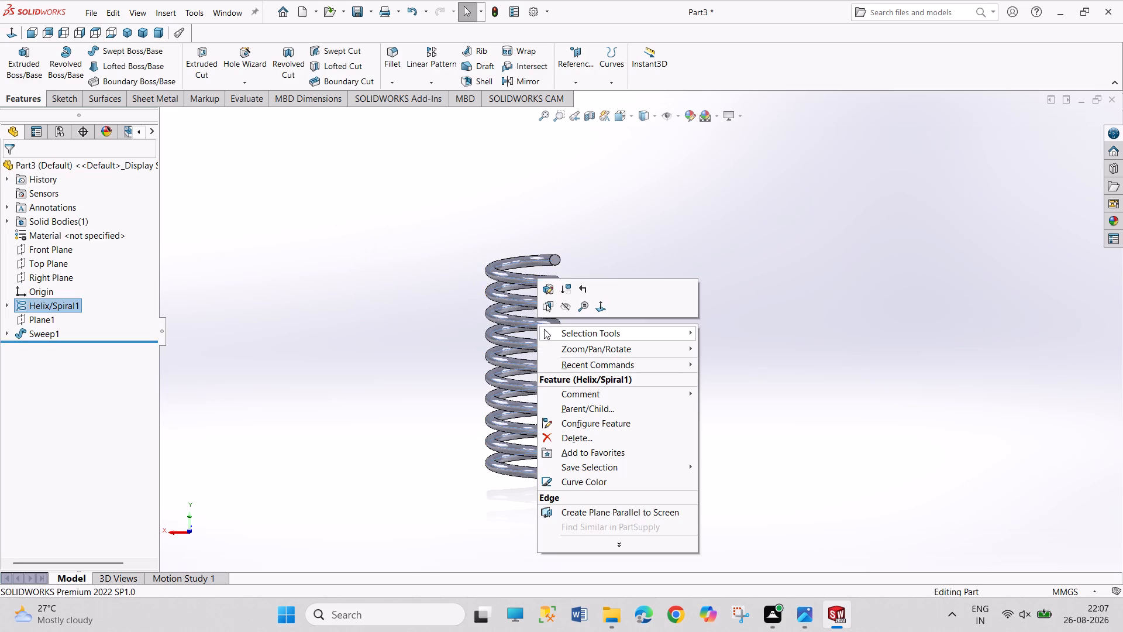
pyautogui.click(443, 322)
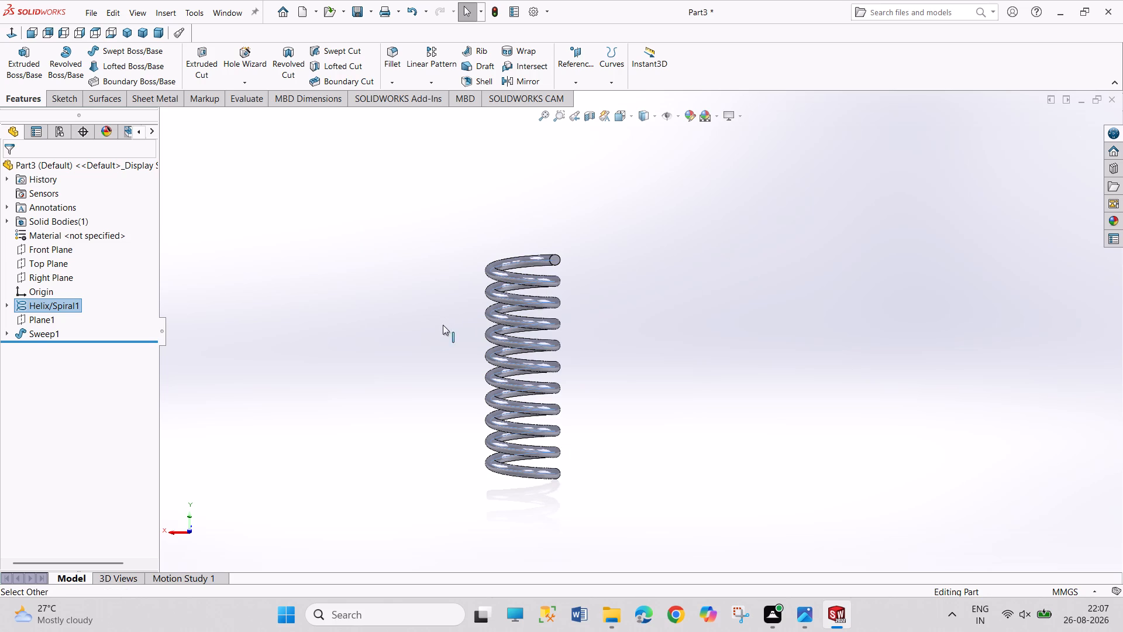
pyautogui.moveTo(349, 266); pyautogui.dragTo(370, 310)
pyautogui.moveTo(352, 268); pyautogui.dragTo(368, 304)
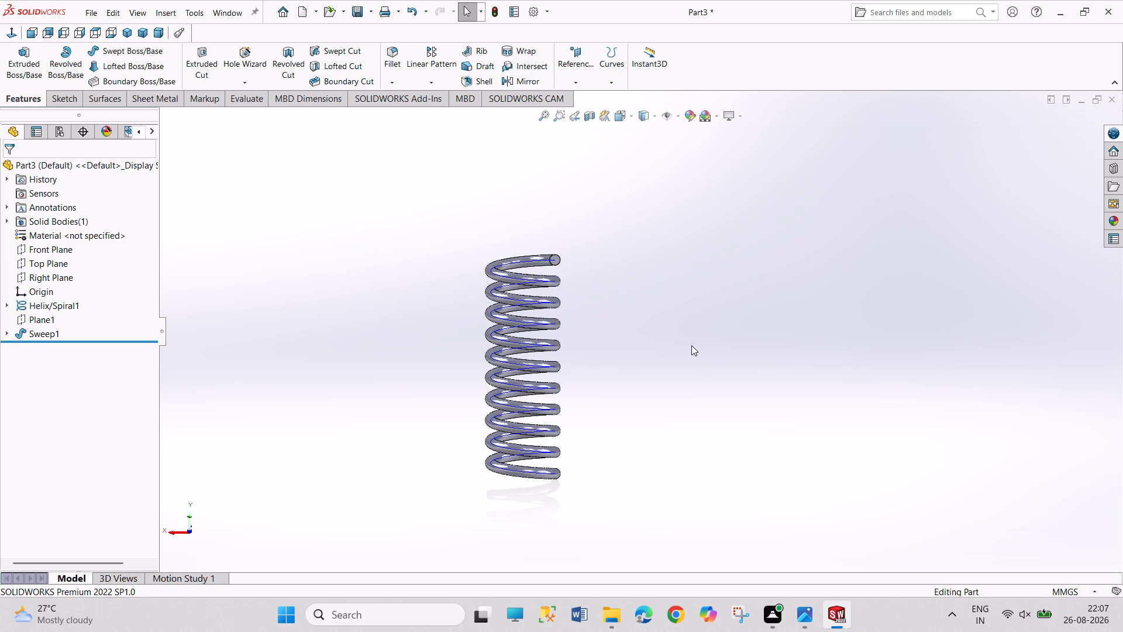
# Apply a red colour appearance to the whole spring part.
pyautogui.moveTo(677, 352); pyautogui.dragTo(540, 565, button='middle')
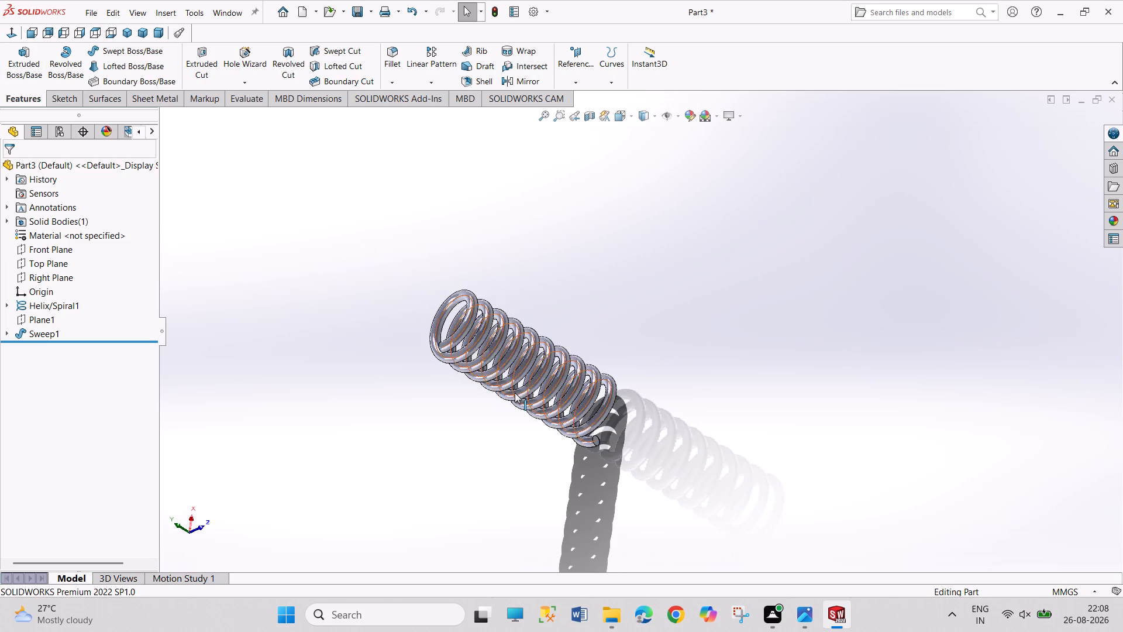
pyautogui.rightClick(508, 356)
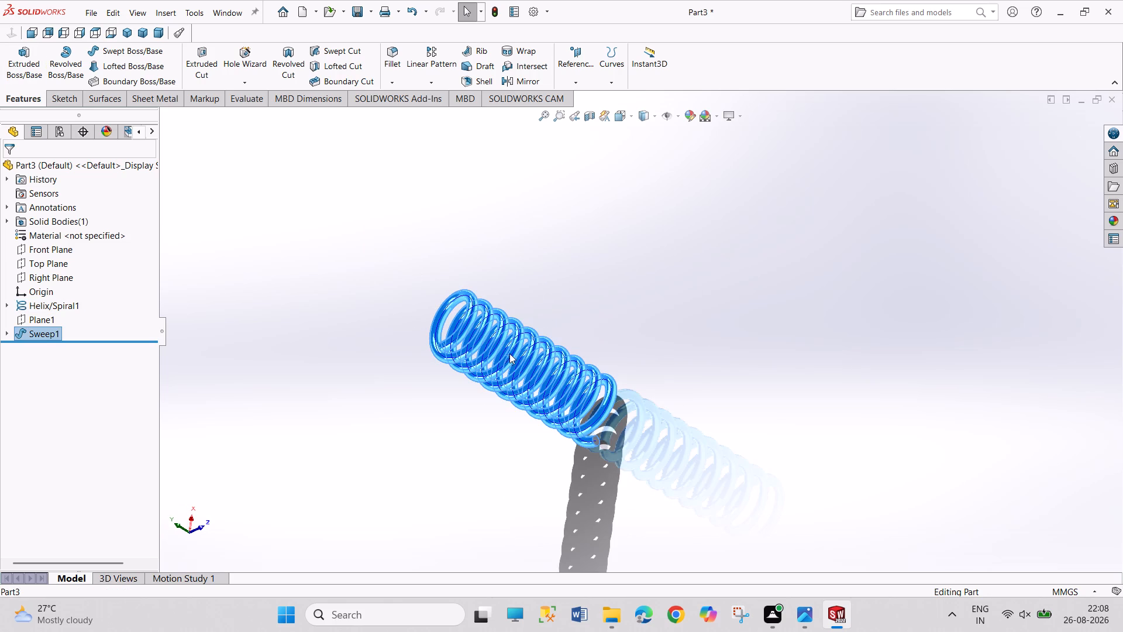
pyautogui.click(588, 306)
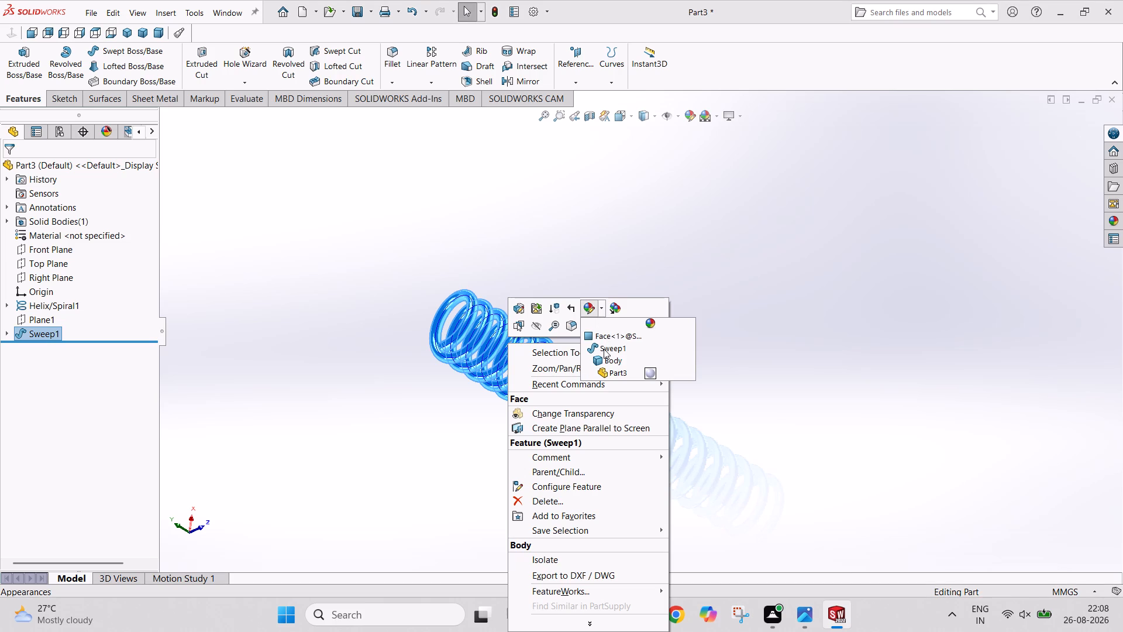
pyautogui.click(597, 375)
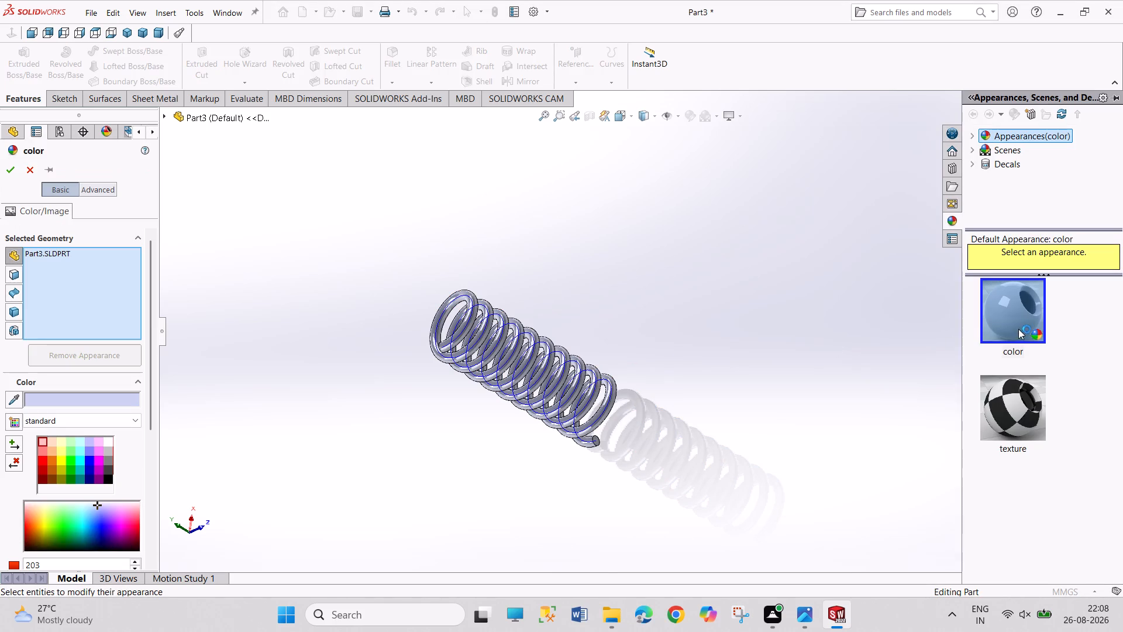
pyautogui.click(44, 457)
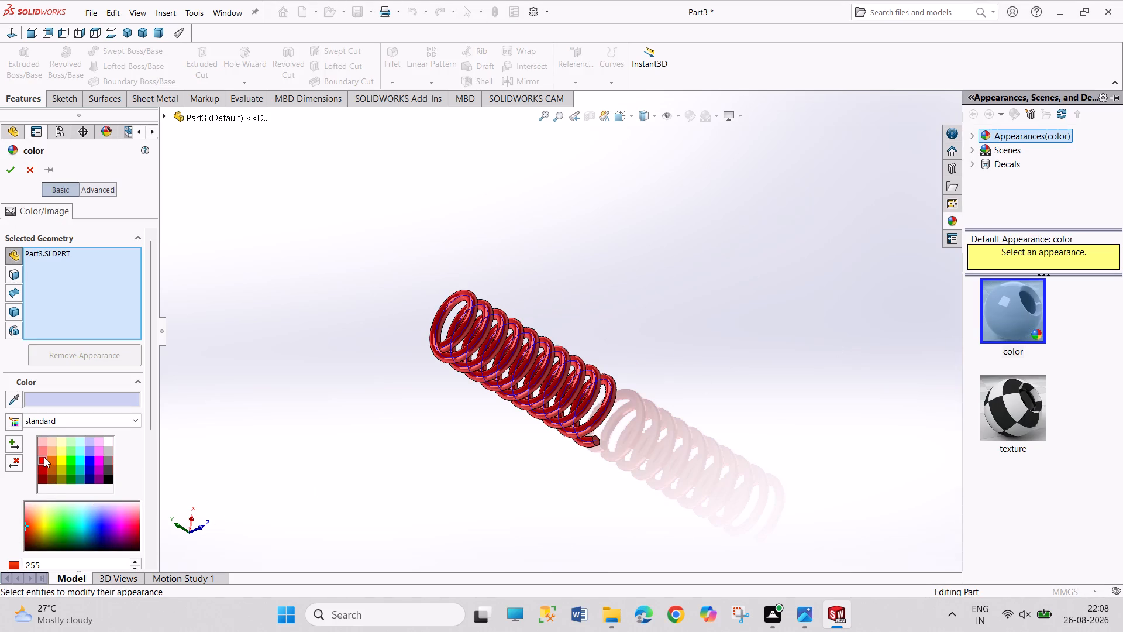
pyautogui.click(15, 172)
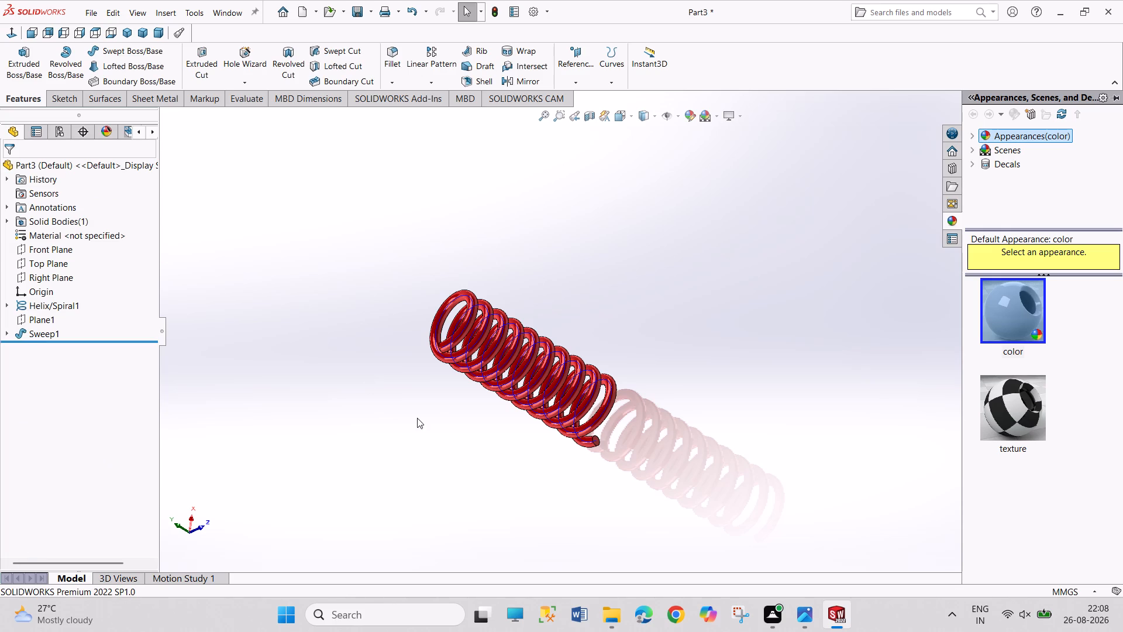
pyautogui.moveTo(412, 411); pyautogui.dragTo(474, 317, button='middle')
pyautogui.click(665, 329)
pyautogui.moveTo(620, 334); pyautogui.dragTo(659, 406)
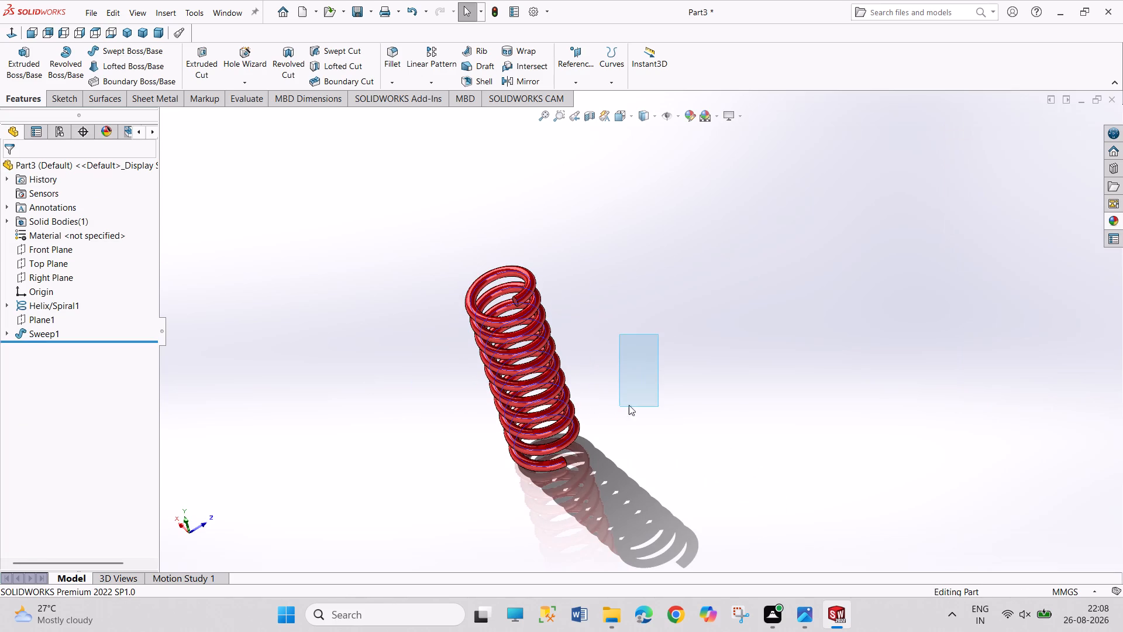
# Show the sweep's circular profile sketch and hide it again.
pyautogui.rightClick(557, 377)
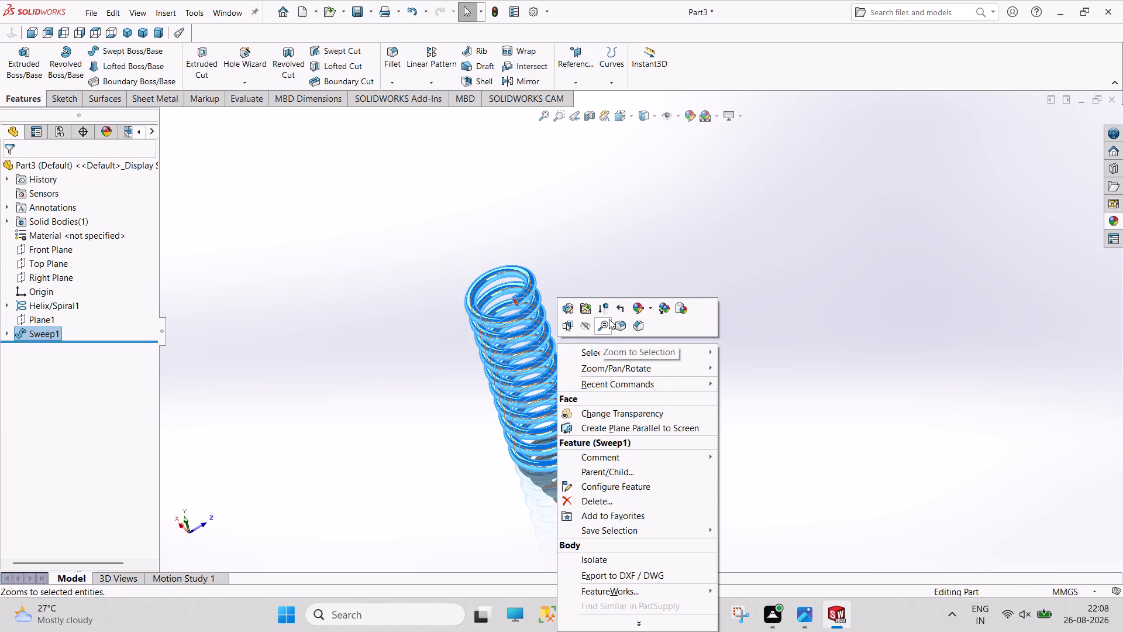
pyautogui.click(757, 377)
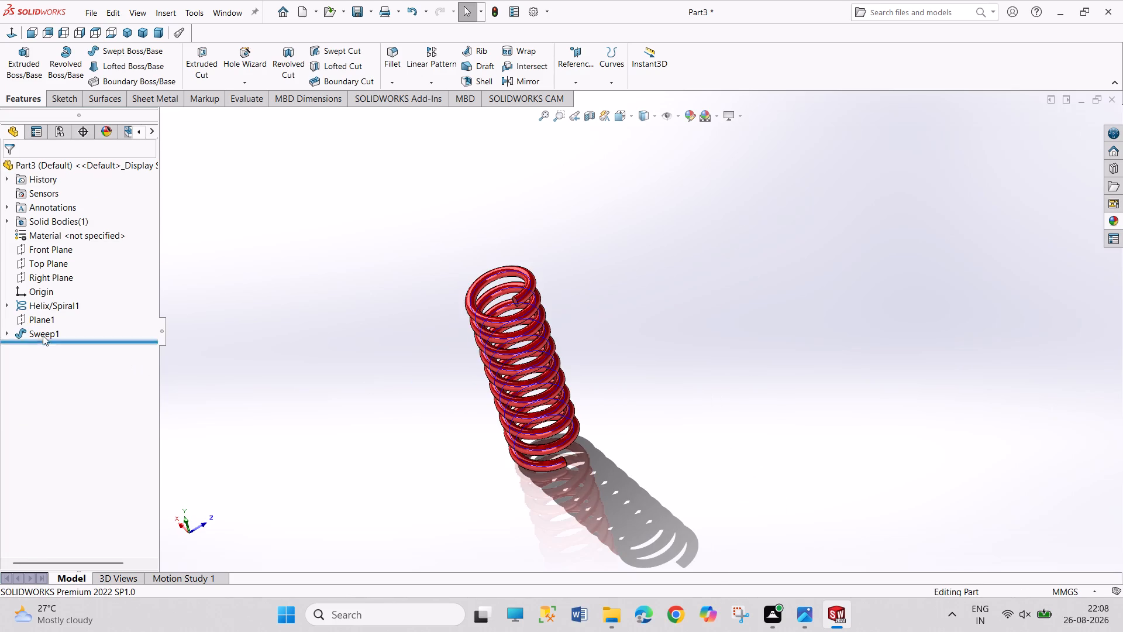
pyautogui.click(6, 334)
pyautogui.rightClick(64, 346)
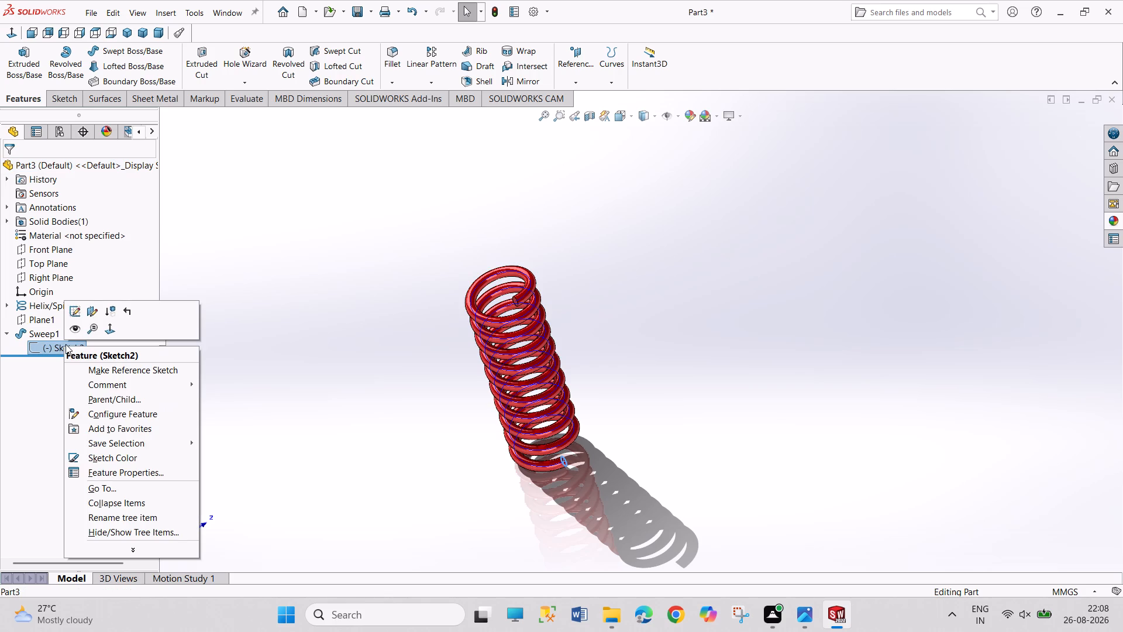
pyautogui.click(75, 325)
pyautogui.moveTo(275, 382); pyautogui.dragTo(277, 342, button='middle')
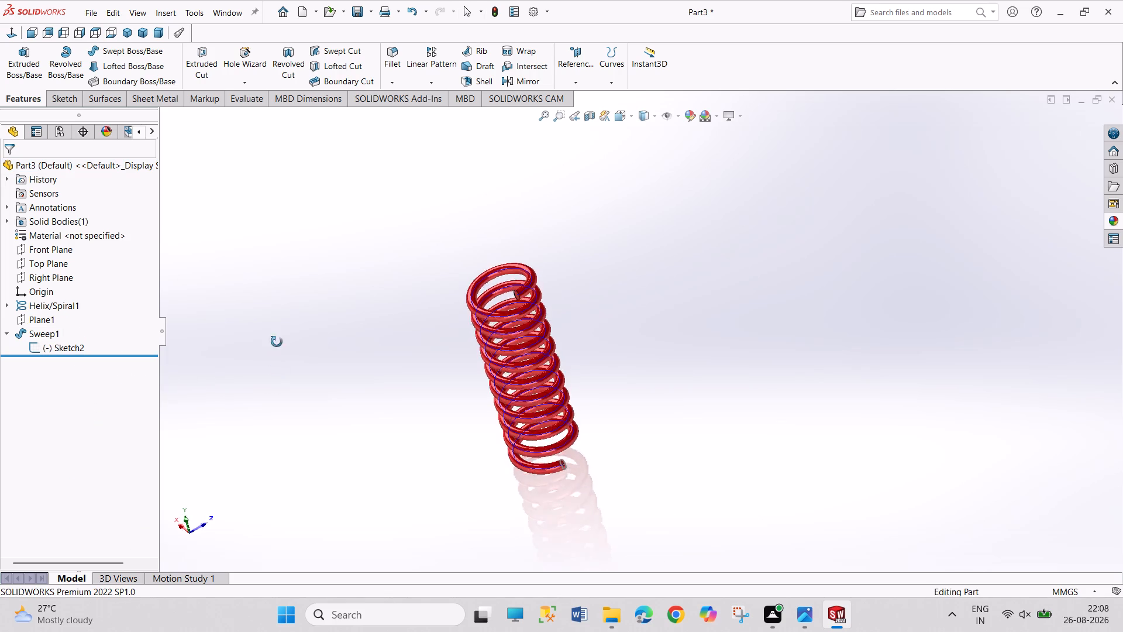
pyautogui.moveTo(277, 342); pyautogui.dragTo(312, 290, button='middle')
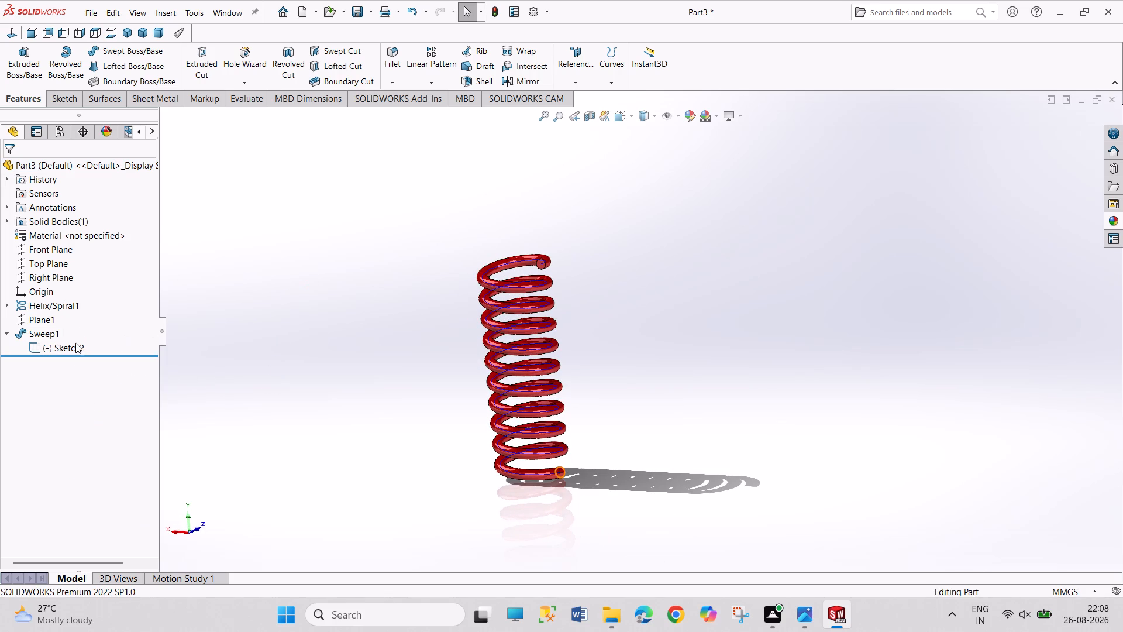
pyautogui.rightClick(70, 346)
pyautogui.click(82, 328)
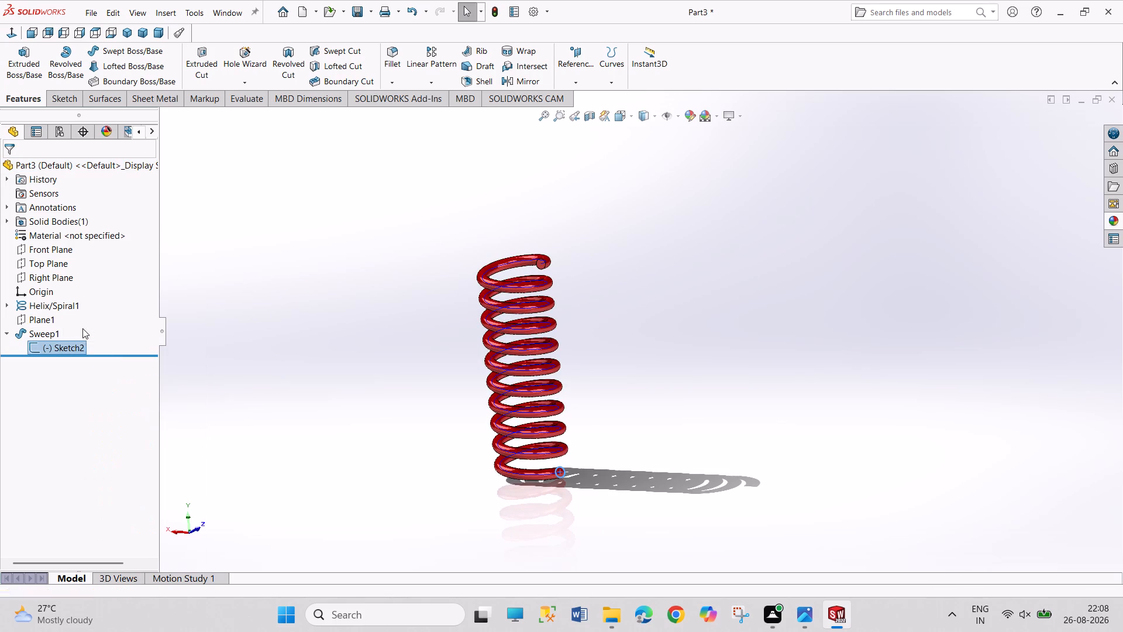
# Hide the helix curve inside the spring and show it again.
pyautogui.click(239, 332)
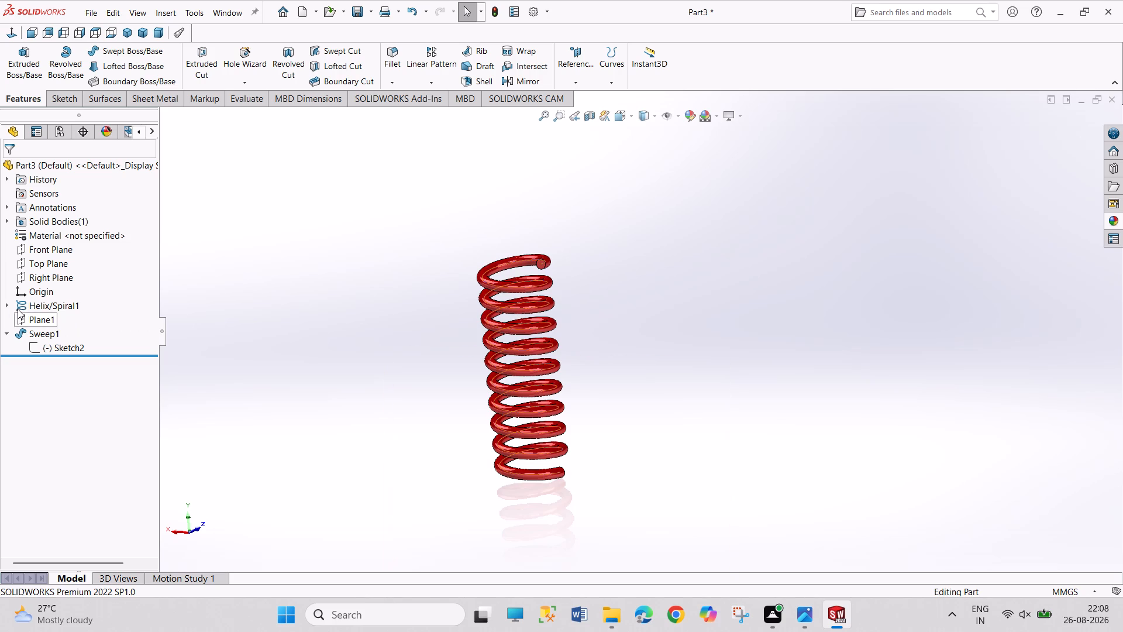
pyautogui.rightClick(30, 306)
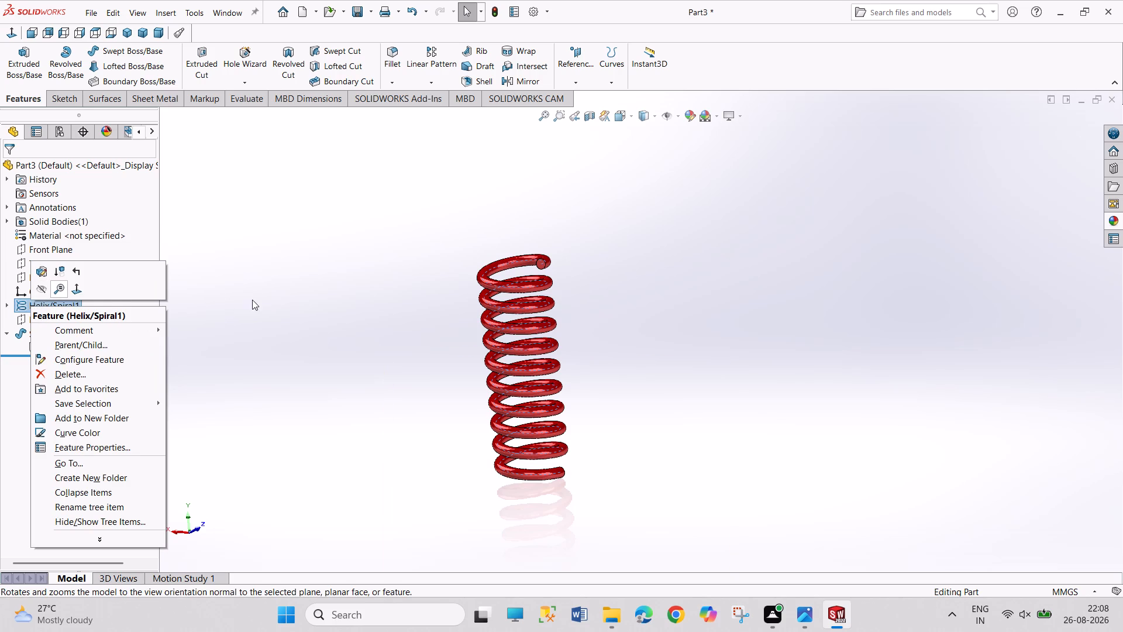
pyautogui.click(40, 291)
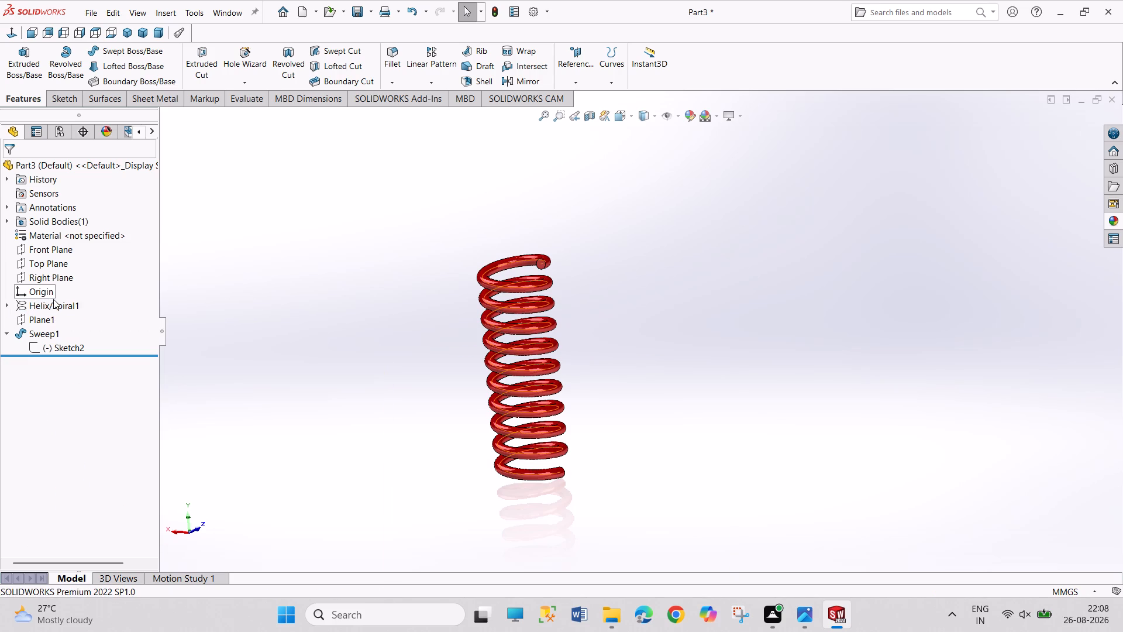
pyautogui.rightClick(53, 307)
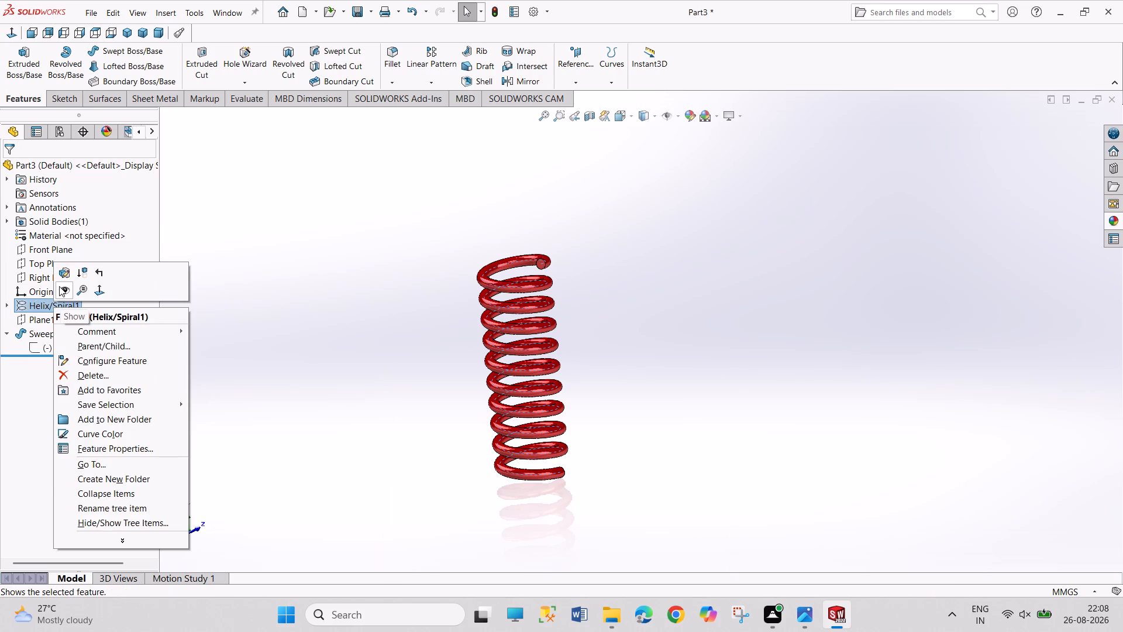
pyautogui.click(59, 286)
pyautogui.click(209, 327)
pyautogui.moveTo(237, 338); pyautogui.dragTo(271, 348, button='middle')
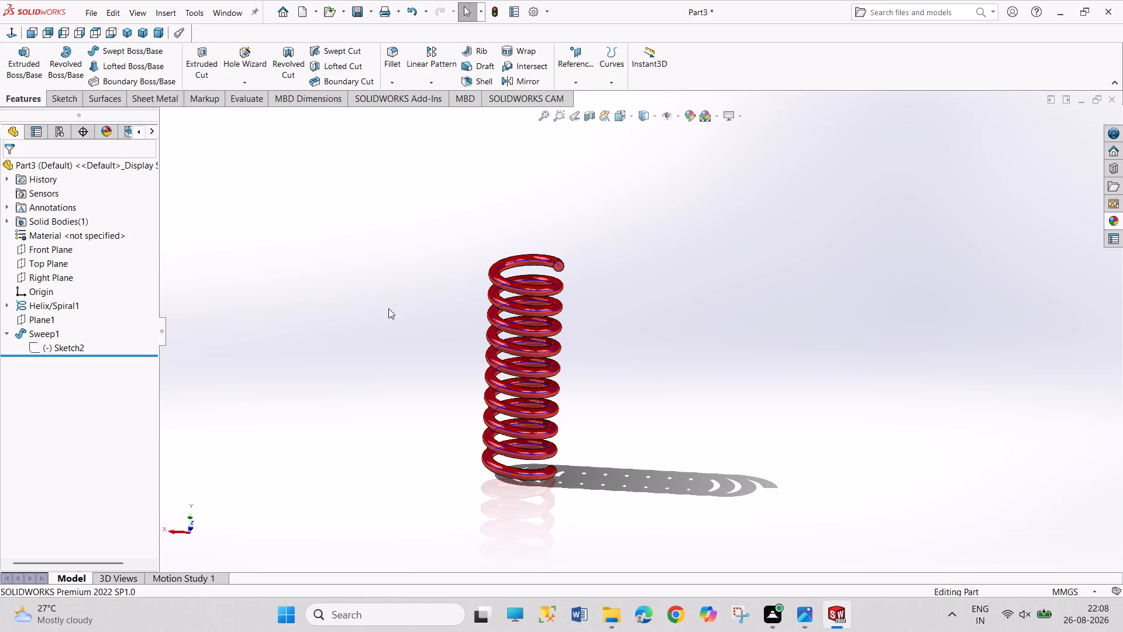
# Save the part as SPRING in the CHAIN BENDER ASSEMBLY folder.
pyautogui.hotkey('ctrl', 's')
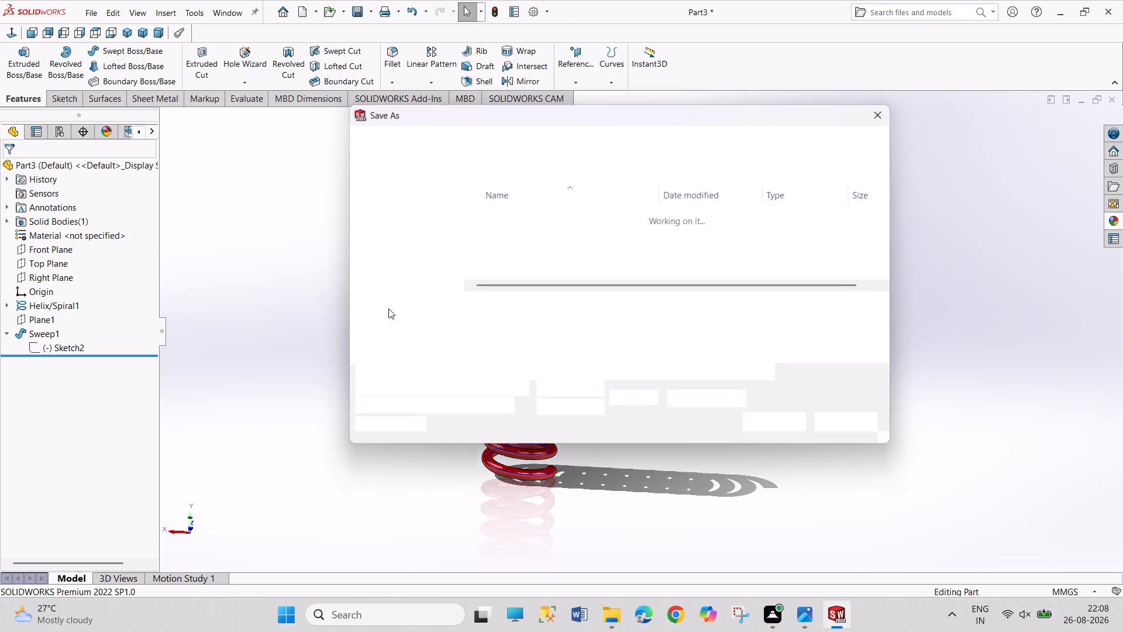
pyautogui.press('s')
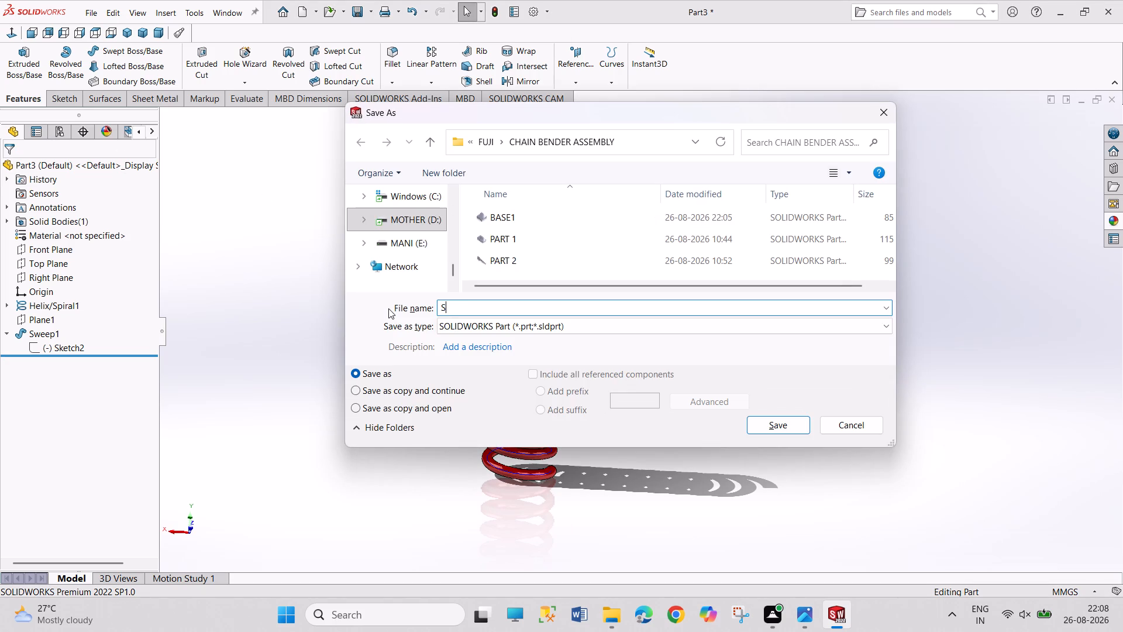
pyautogui.write('PR')
pyautogui.write('ING')
pyautogui.press('Return')
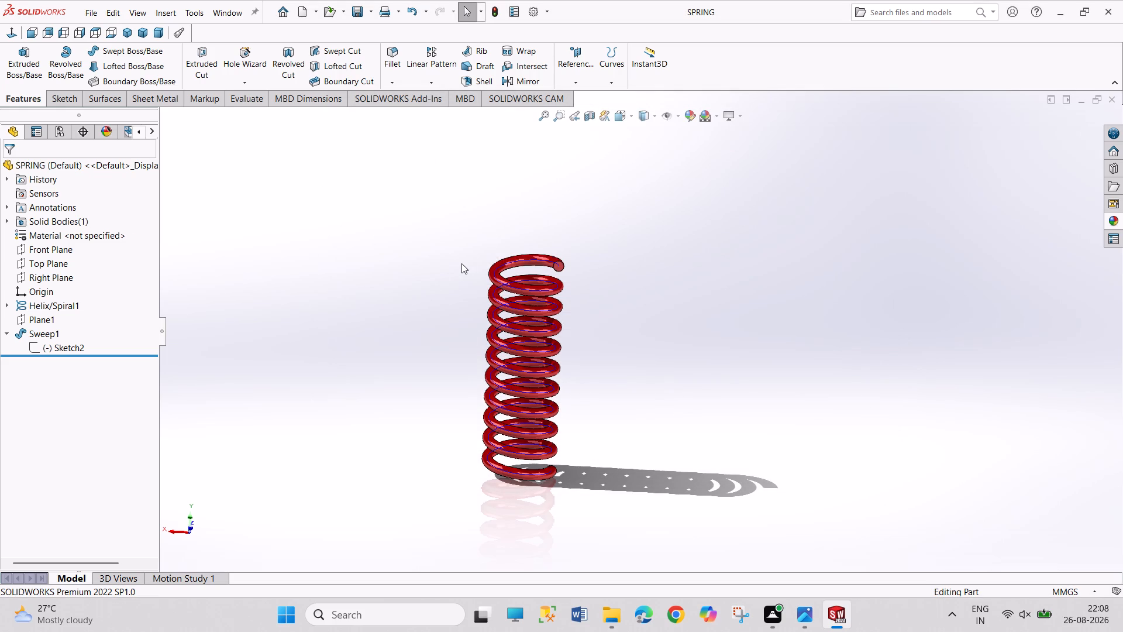
# Create a new assembly document.
pyautogui.hotkey('ctrl', 'n')
pyautogui.press('Right')
pyautogui.press('Return')
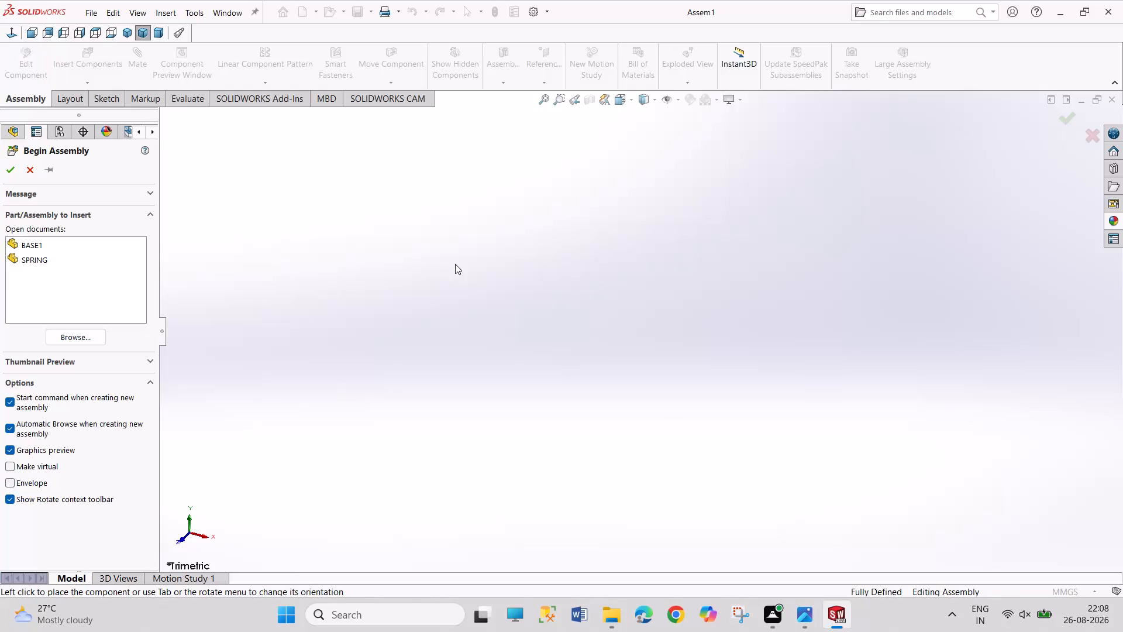
pyautogui.moveTo(455, 264); pyautogui.dragTo(459, 274)
pyautogui.moveTo(459, 274); pyautogui.dragTo(481, 303)
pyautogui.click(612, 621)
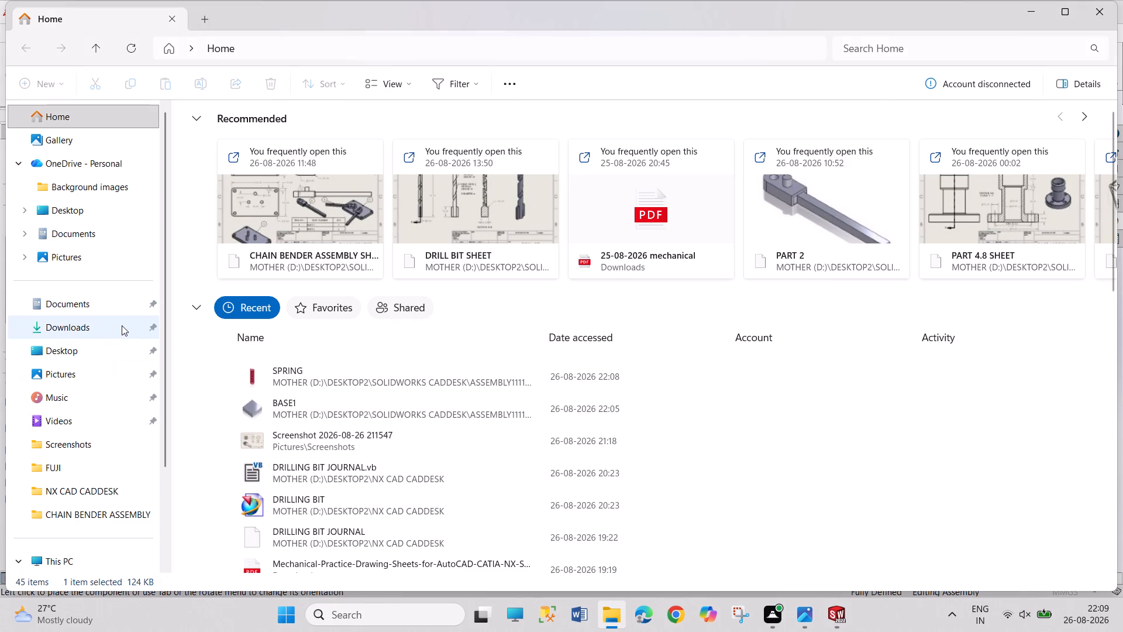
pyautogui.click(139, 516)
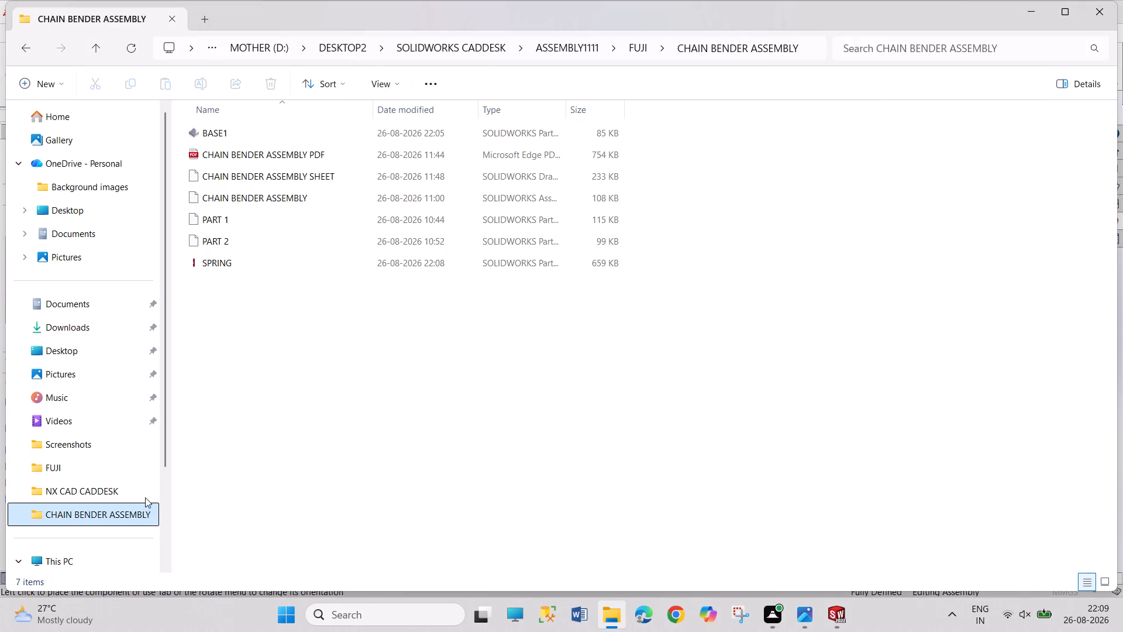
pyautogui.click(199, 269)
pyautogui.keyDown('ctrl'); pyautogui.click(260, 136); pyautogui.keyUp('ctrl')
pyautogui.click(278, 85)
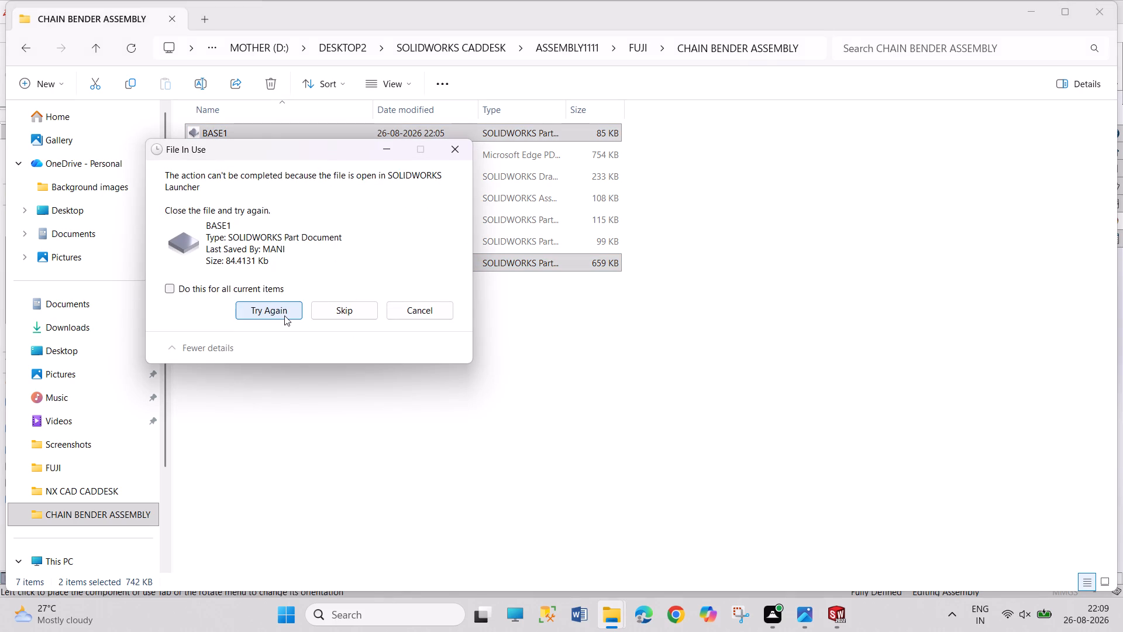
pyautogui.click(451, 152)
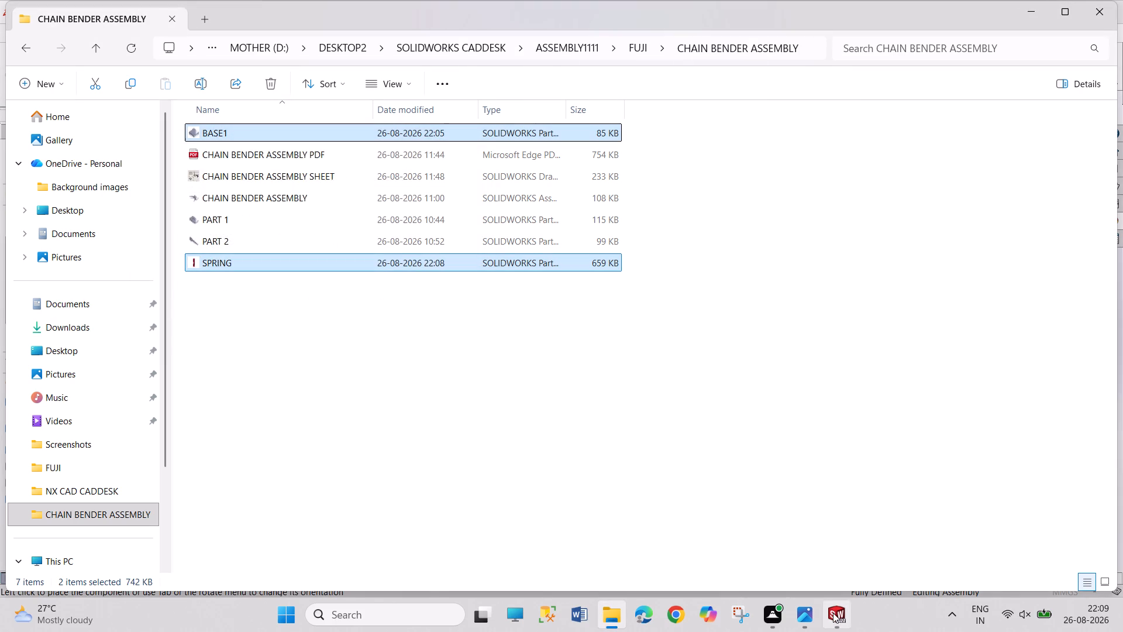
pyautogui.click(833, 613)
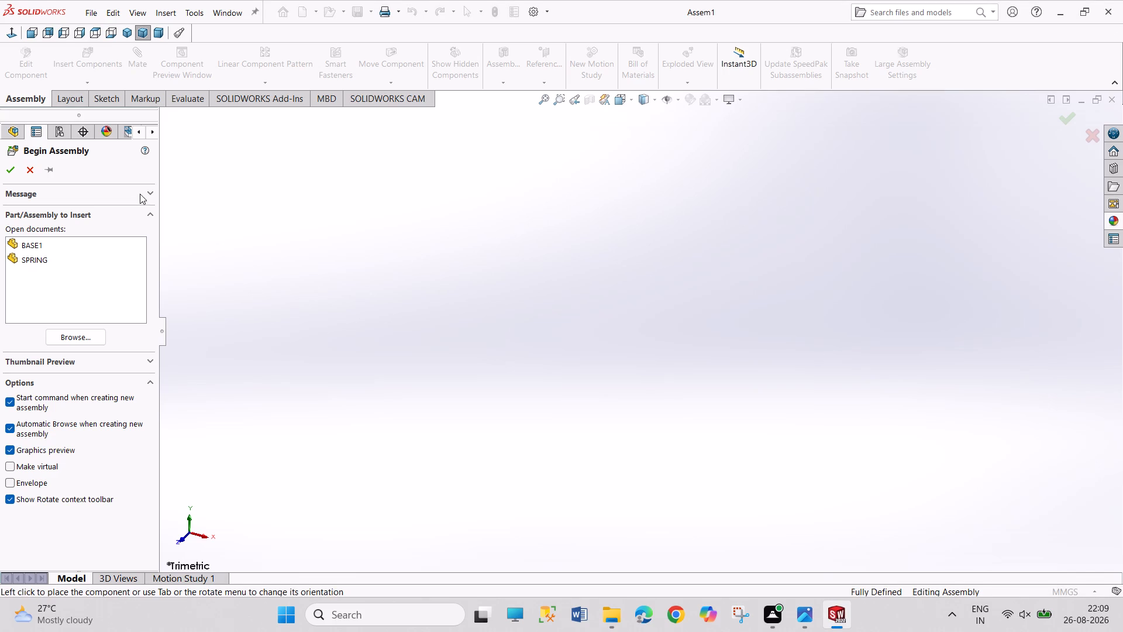
# Insert the open BASE1 part as the first component of the new assembly.
pyautogui.click(30, 259)
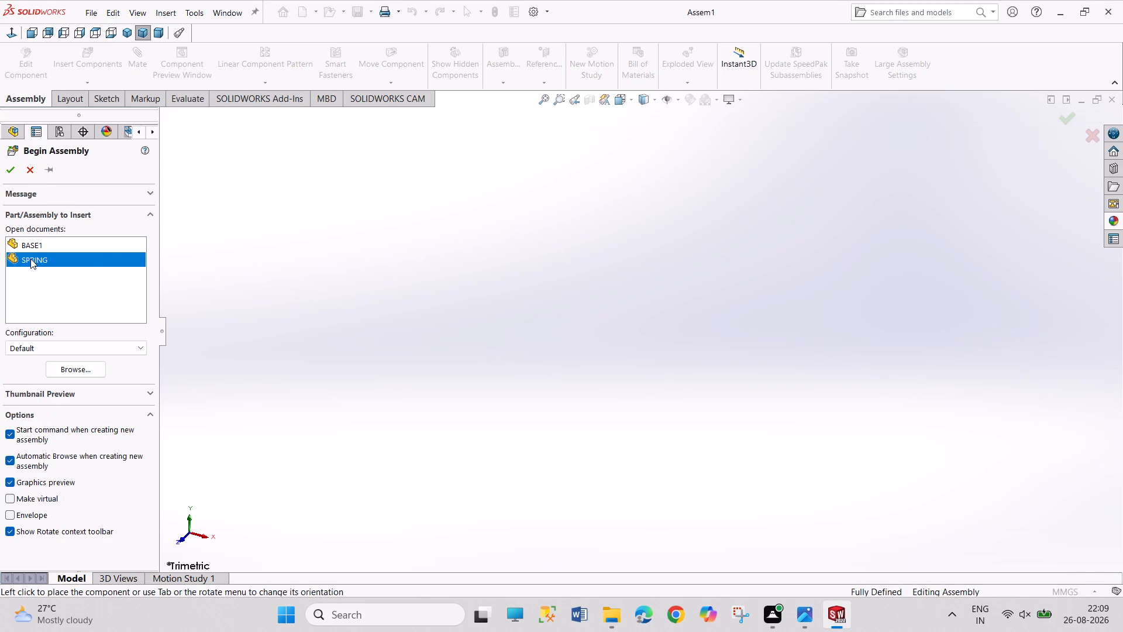
pyautogui.doubleClick(32, 246)
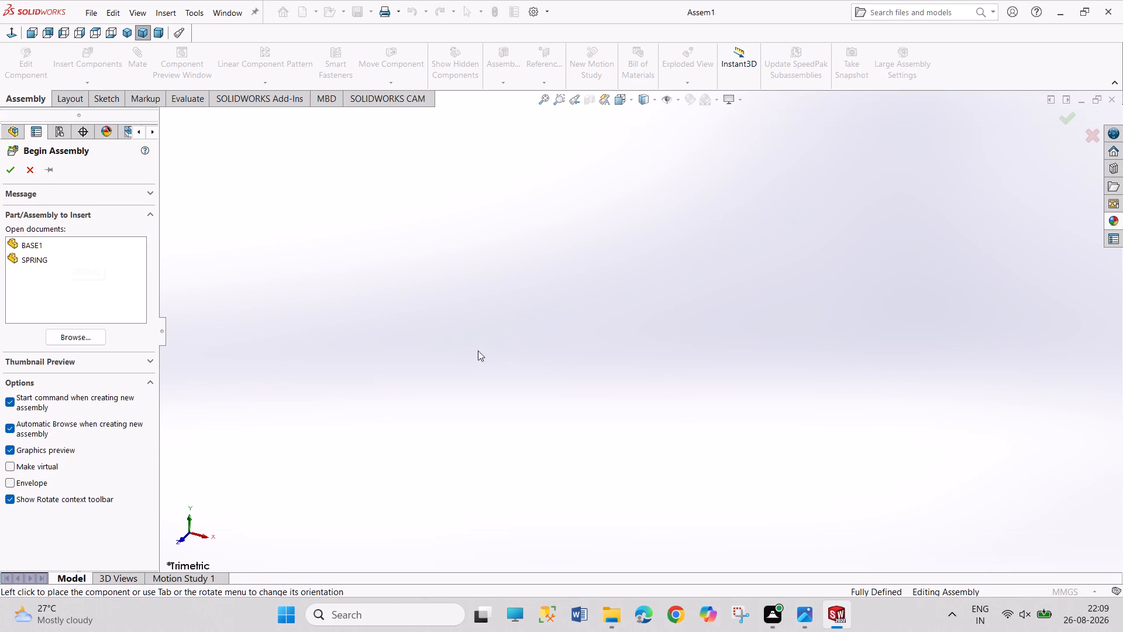
pyautogui.doubleClick(57, 248)
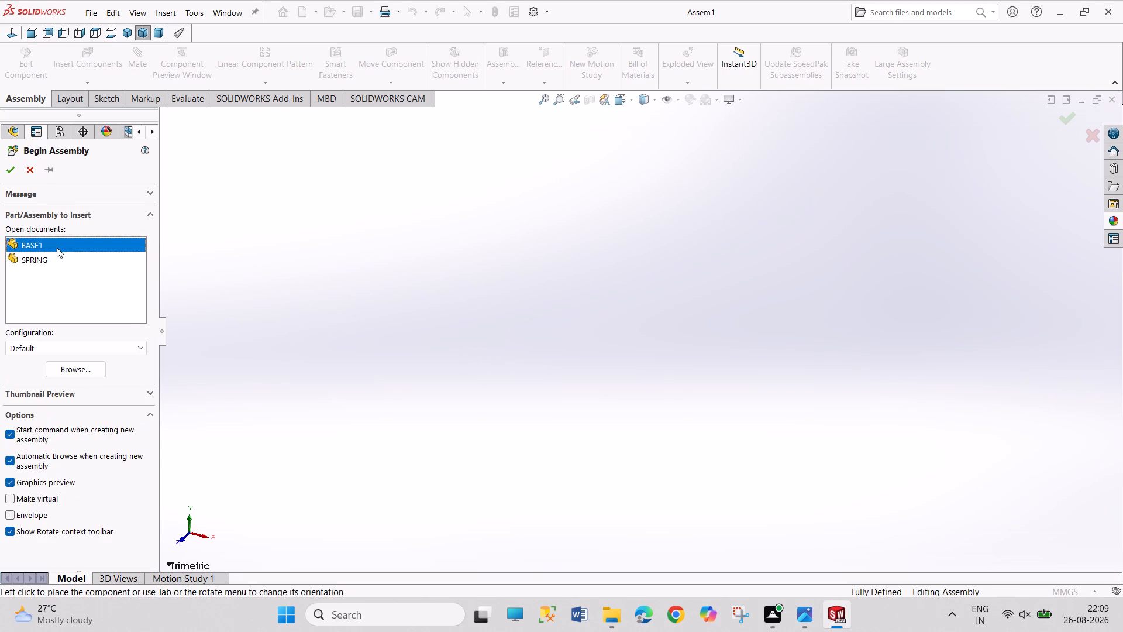
pyautogui.click(506, 337)
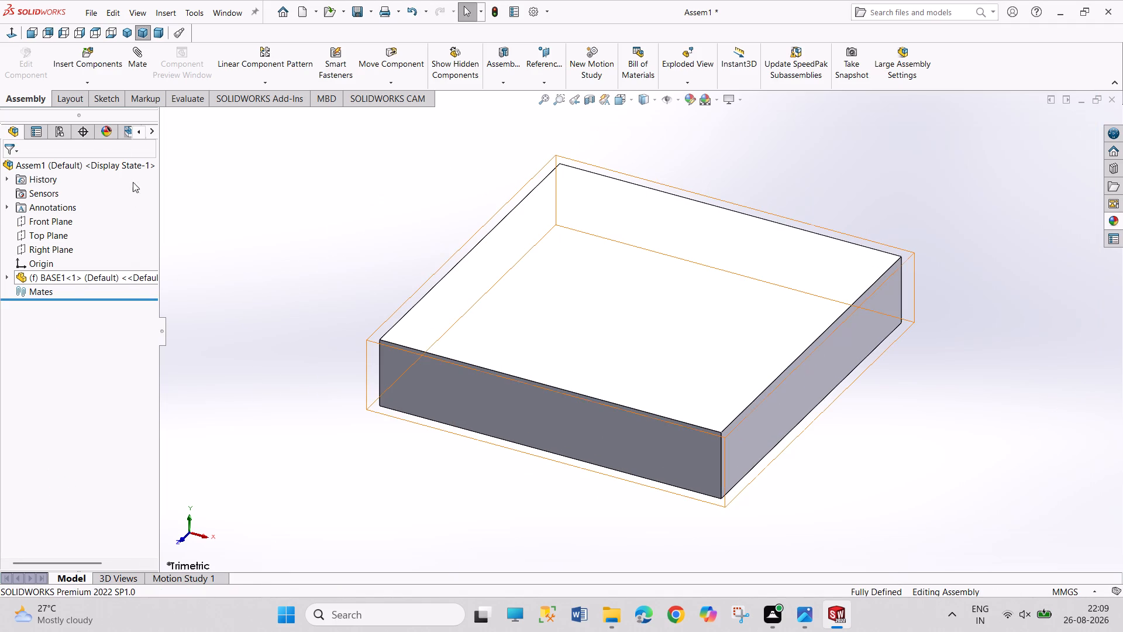
# Insert the open SPRING part into the assembly, placing it freely at the base plate.
pyautogui.click(75, 66)
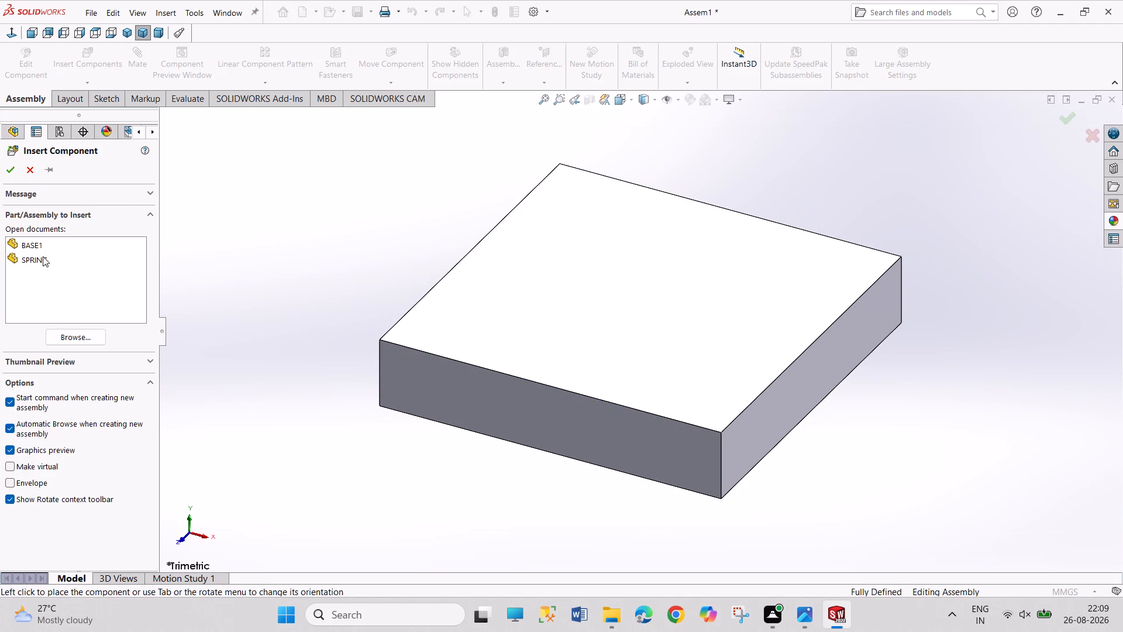
pyautogui.doubleClick(43, 257)
pyautogui.scroll(-3, 614, 108)
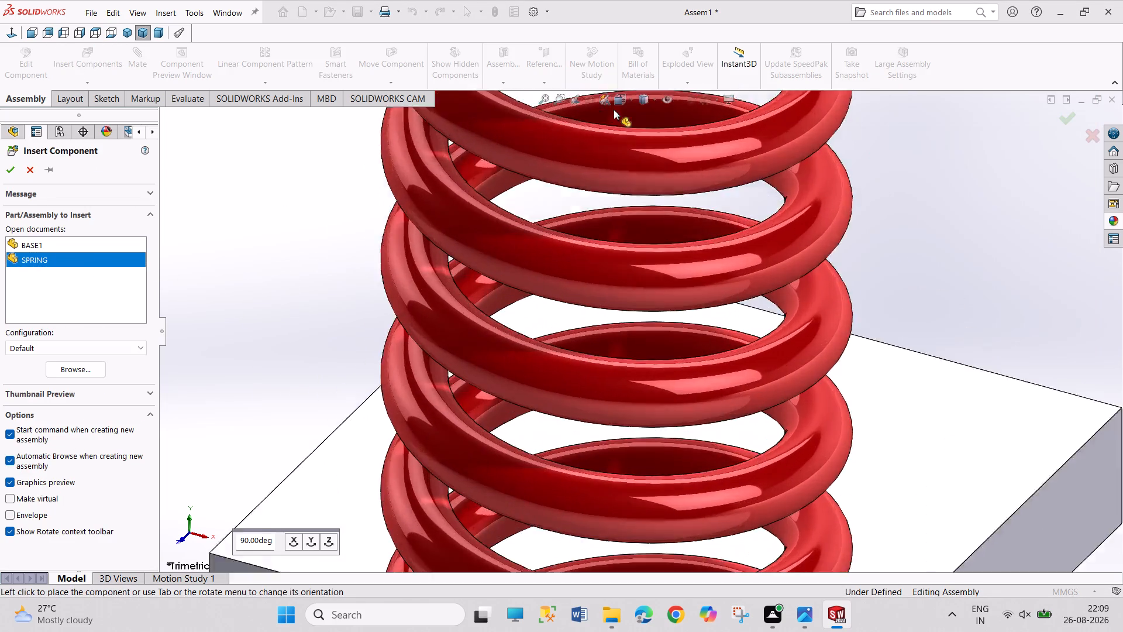
pyautogui.scroll(-1, 614, 109)
pyautogui.scroll(11, 615, 118)
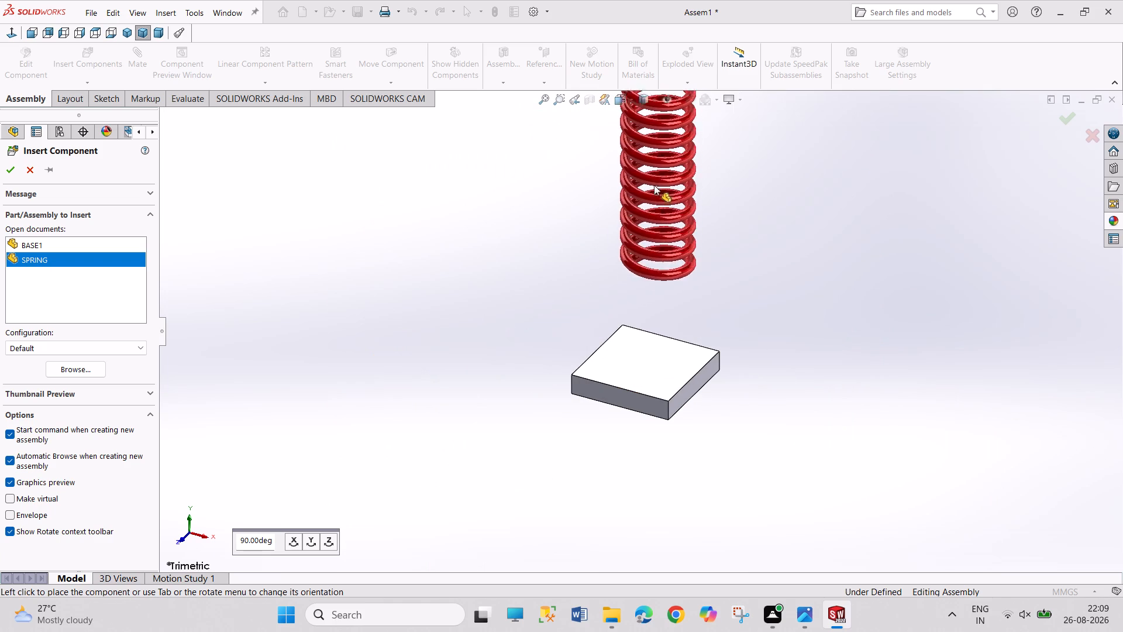
pyautogui.click(645, 272)
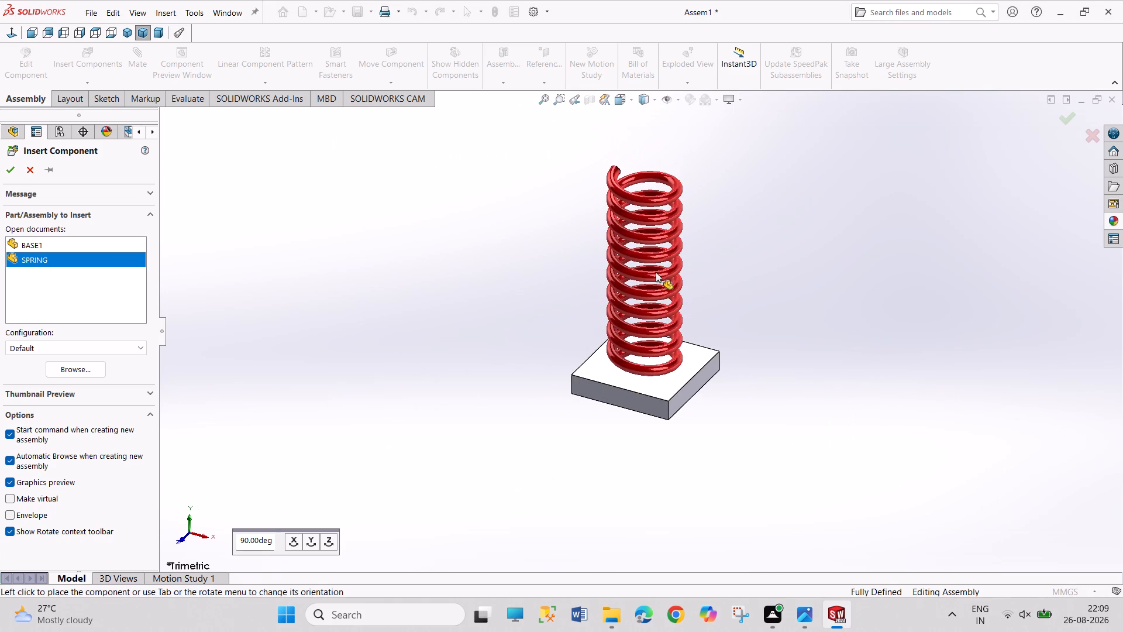
pyautogui.moveTo(667, 290); pyautogui.dragTo(657, 352)
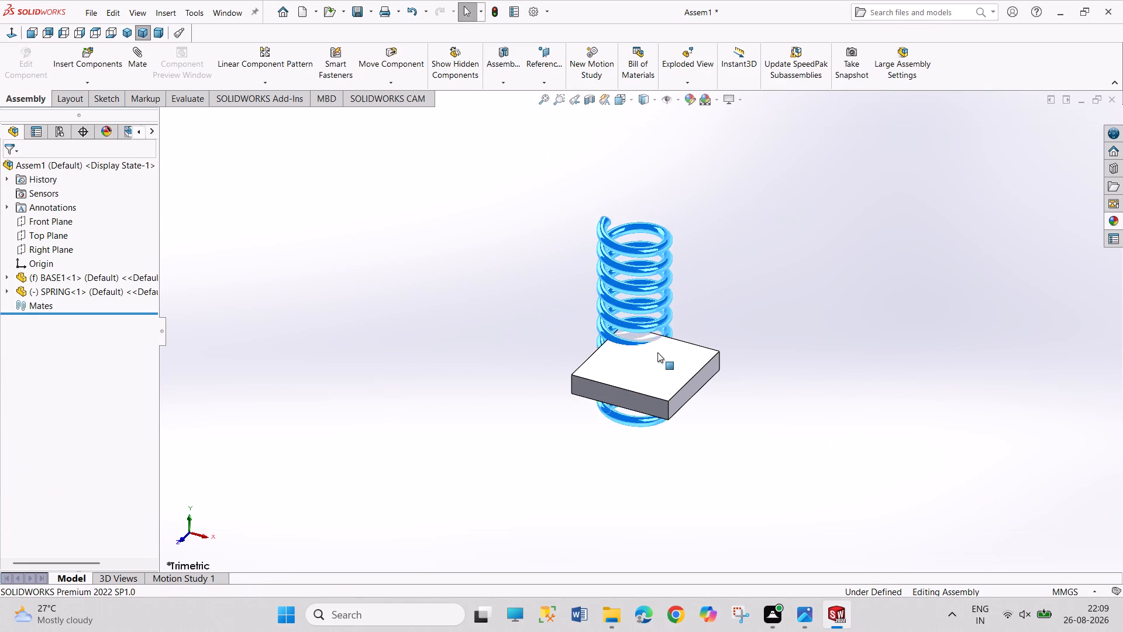
# Move the spring freely until it stands upright on the top face of the base plate.
pyautogui.moveTo(657, 352); pyautogui.dragTo(660, 224)
pyautogui.moveTo(743, 281); pyautogui.dragTo(677, 323, button='middle')
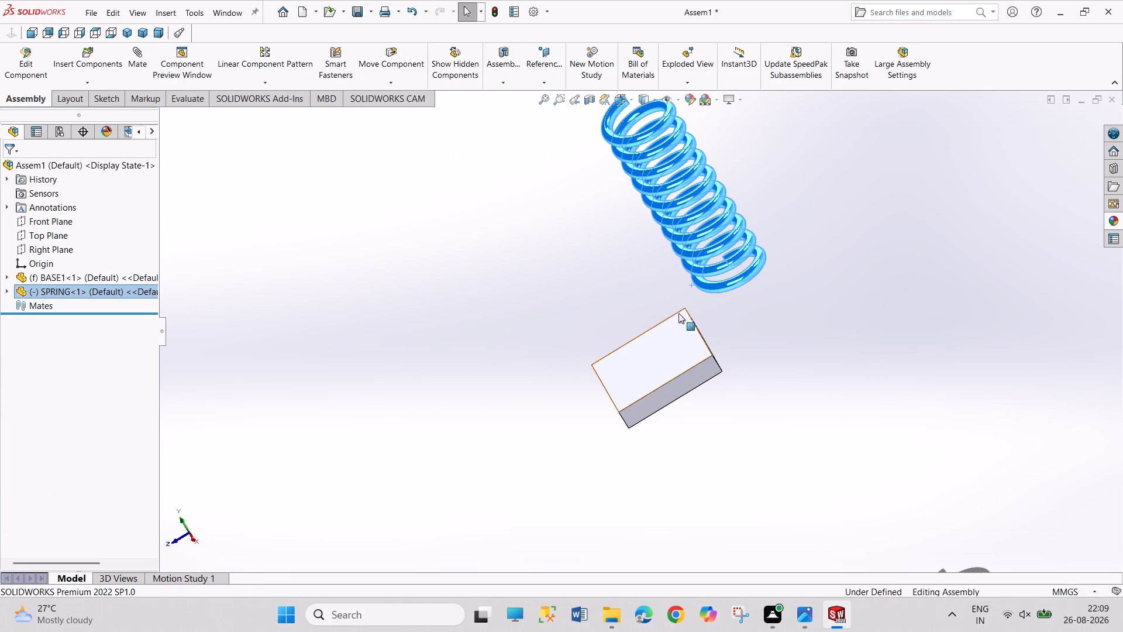
pyautogui.moveTo(711, 228); pyautogui.dragTo(583, 269)
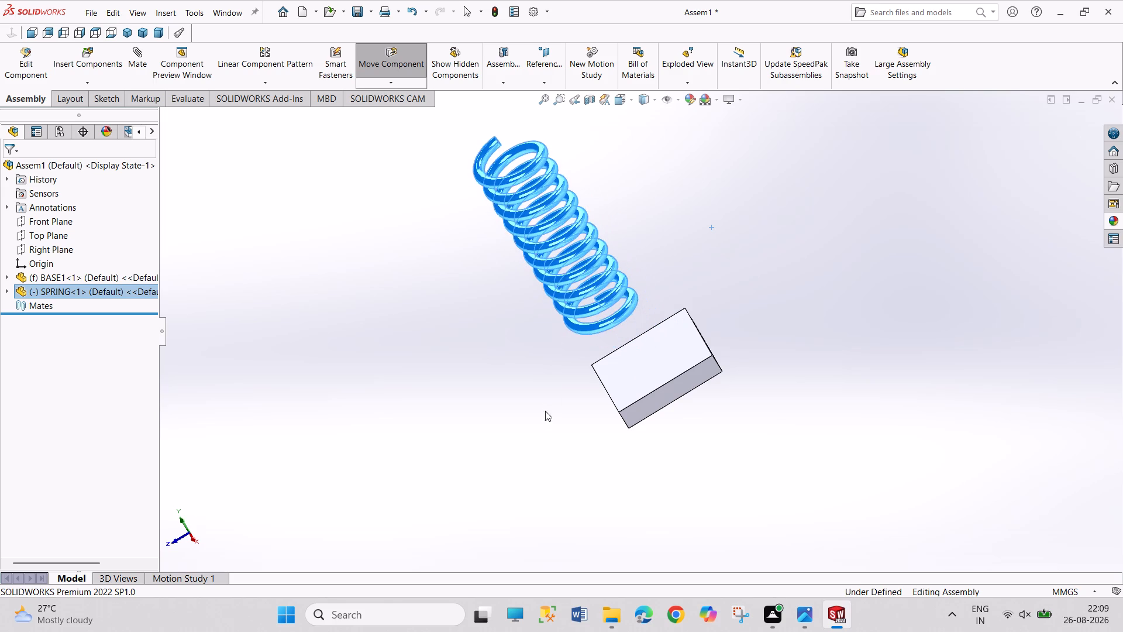
pyautogui.moveTo(547, 415); pyautogui.dragTo(619, 370, button='middle')
pyautogui.moveTo(499, 320); pyautogui.dragTo(569, 351)
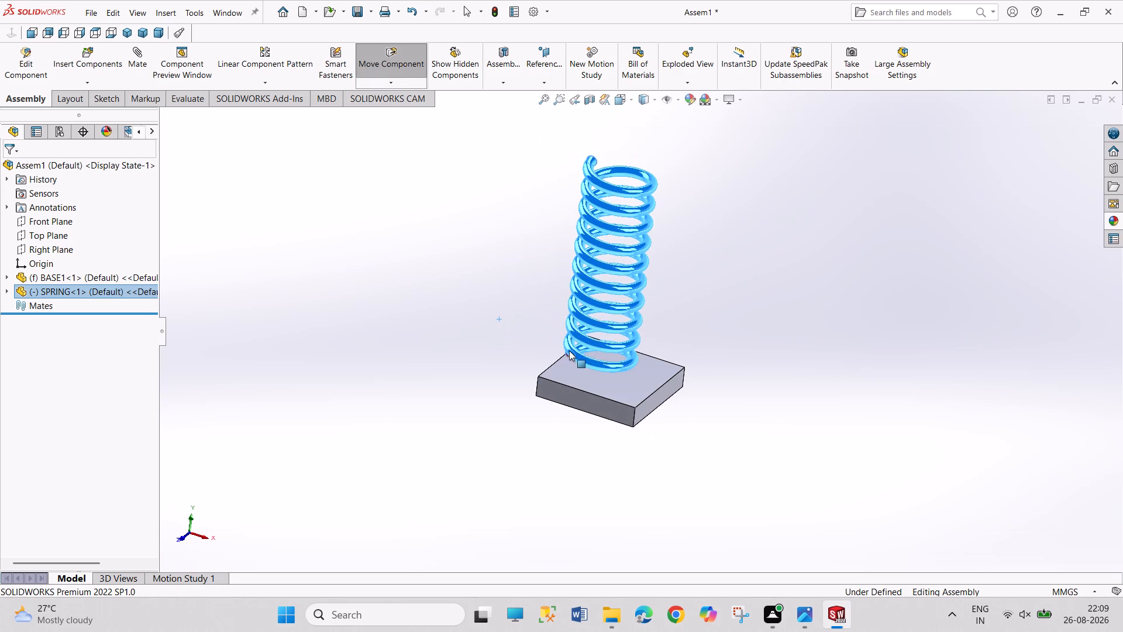
pyautogui.moveTo(569, 351); pyautogui.dragTo(570, 352)
pyautogui.click(570, 352)
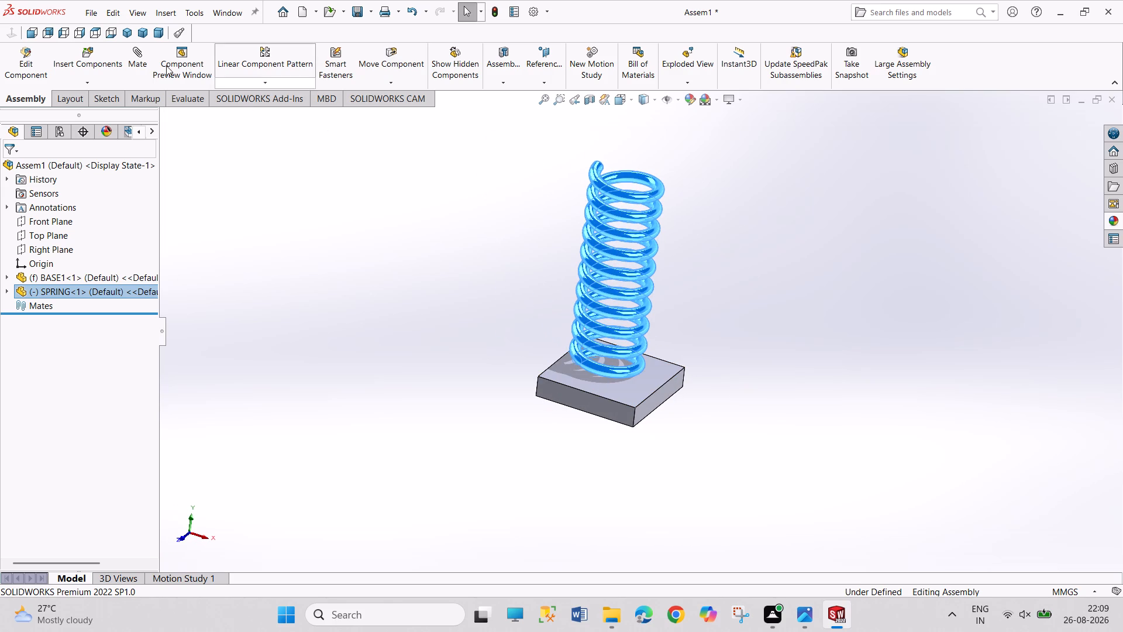
pyautogui.click(126, 35)
pyautogui.click(860, 322)
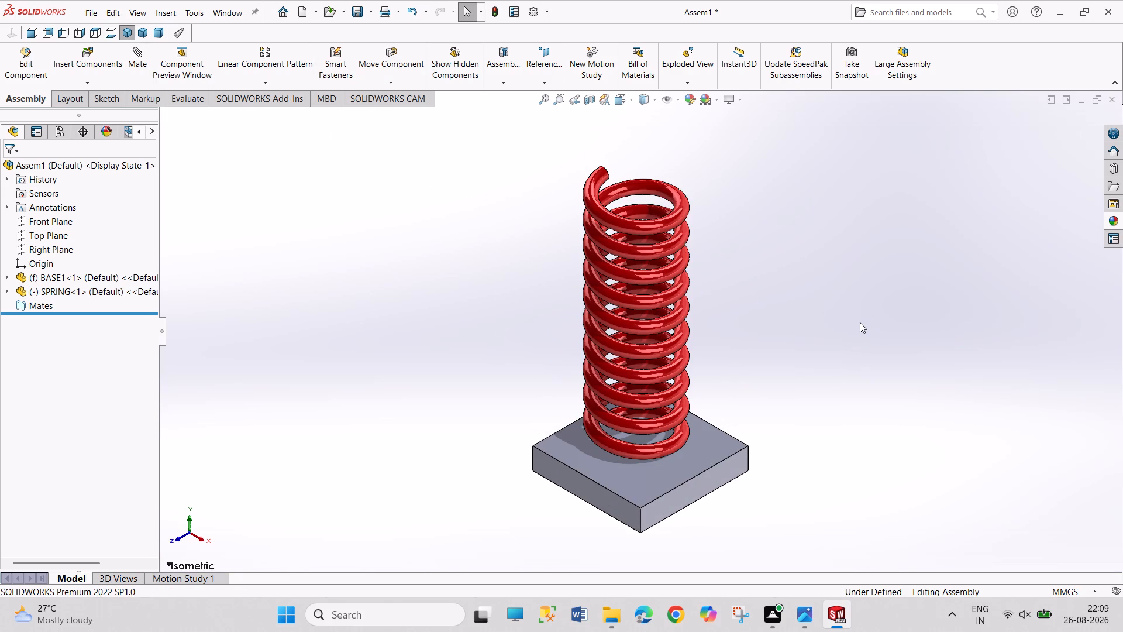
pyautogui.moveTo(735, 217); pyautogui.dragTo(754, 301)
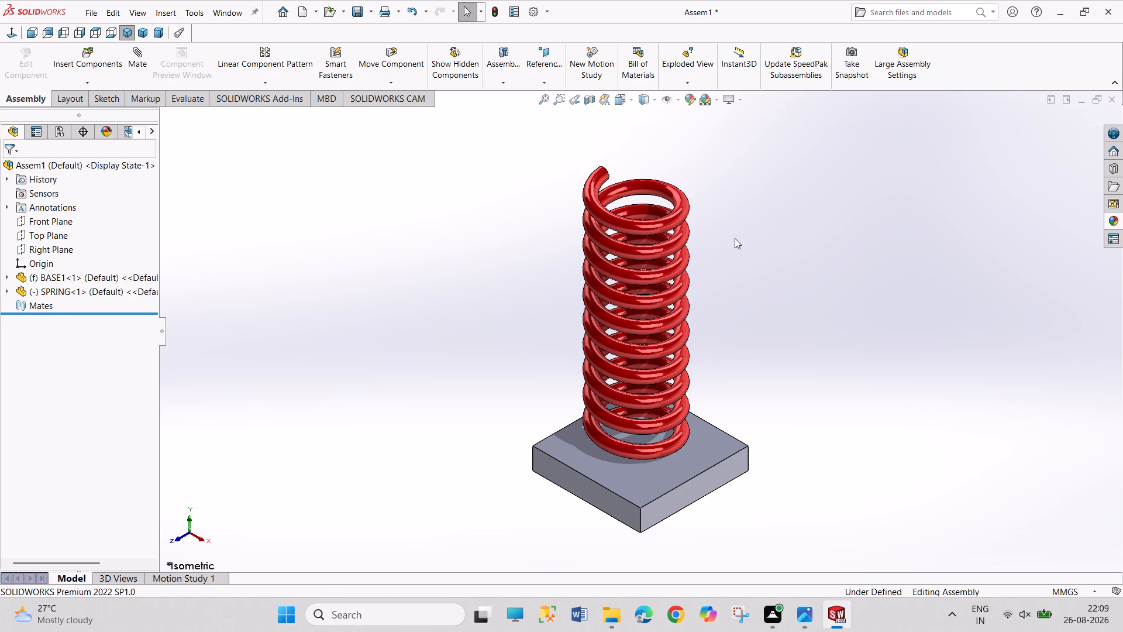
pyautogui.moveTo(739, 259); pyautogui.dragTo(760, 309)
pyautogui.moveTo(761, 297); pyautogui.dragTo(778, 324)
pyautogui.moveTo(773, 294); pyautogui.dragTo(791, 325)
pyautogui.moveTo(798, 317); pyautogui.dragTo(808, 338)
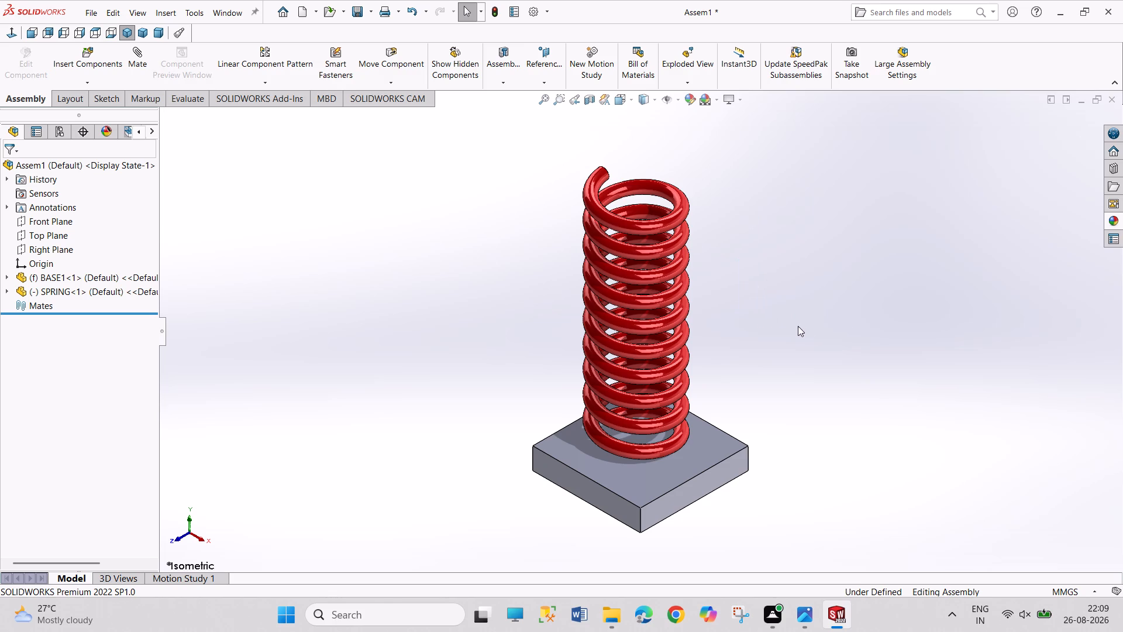
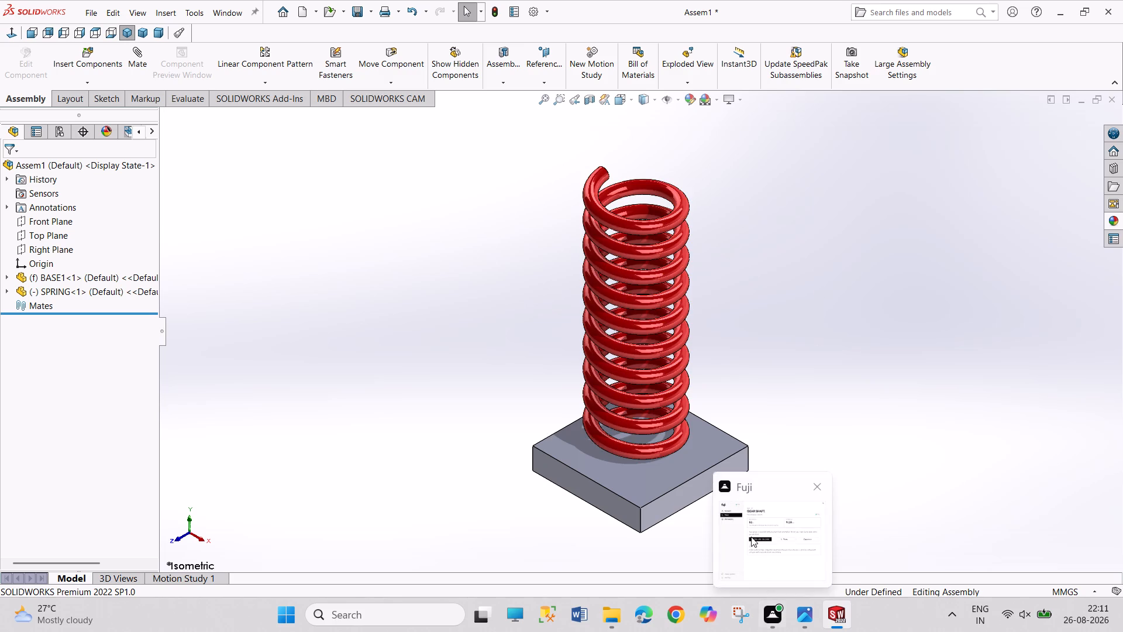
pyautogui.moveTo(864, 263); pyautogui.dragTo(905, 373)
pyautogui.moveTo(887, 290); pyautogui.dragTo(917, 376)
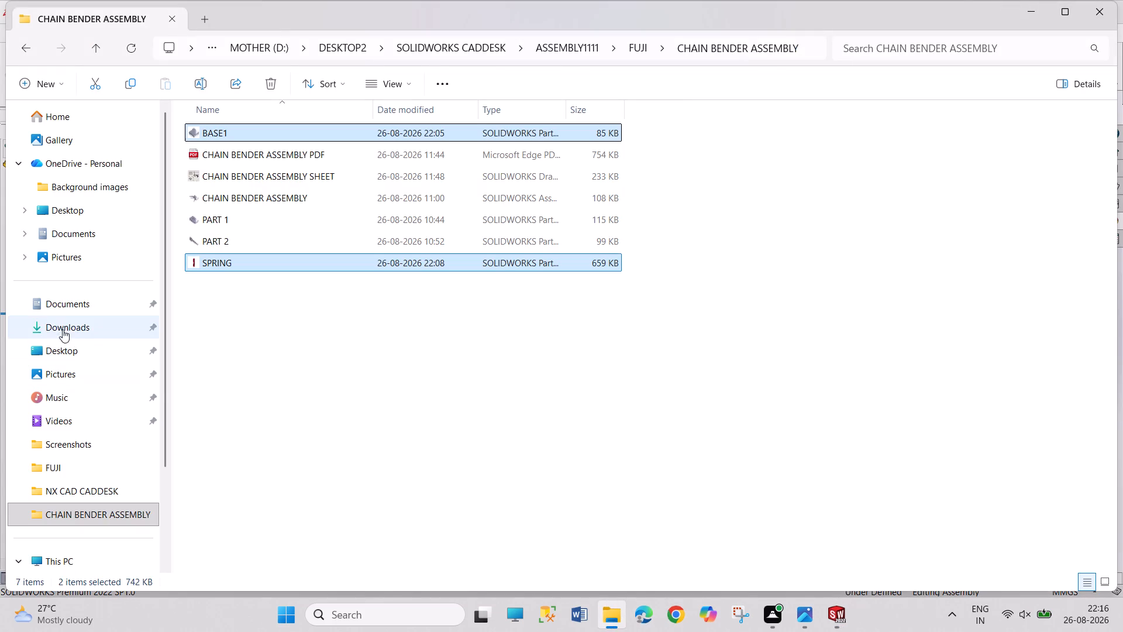
# Open the SOLID MODELLING old book PDF from the Downloads folder and maximize its window.
pyautogui.click(85, 326)
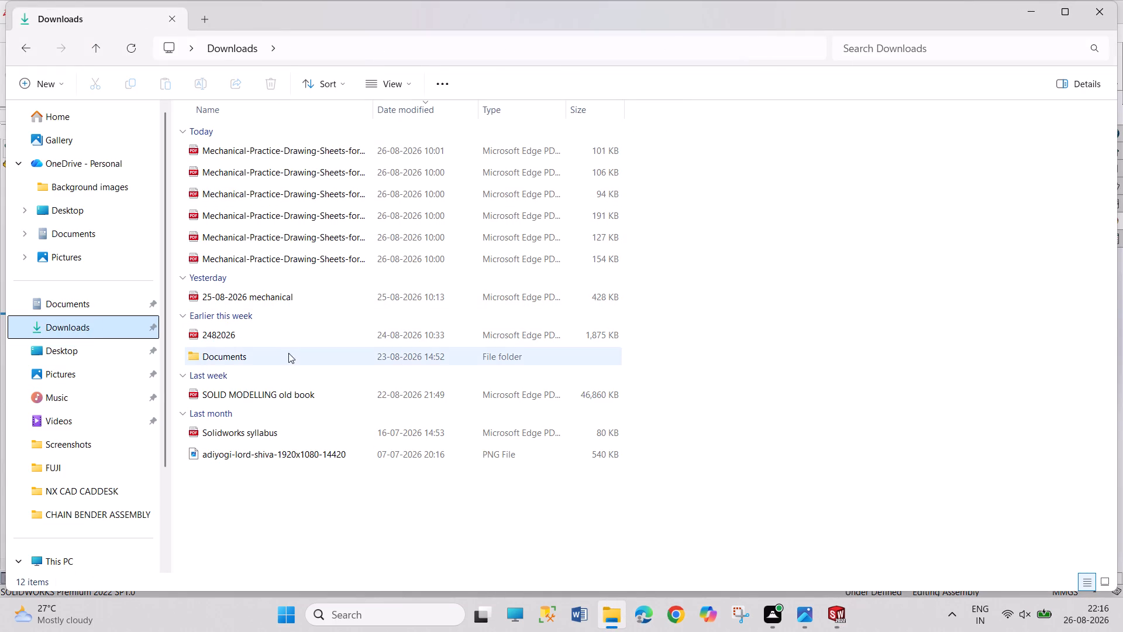
pyautogui.doubleClick(306, 396)
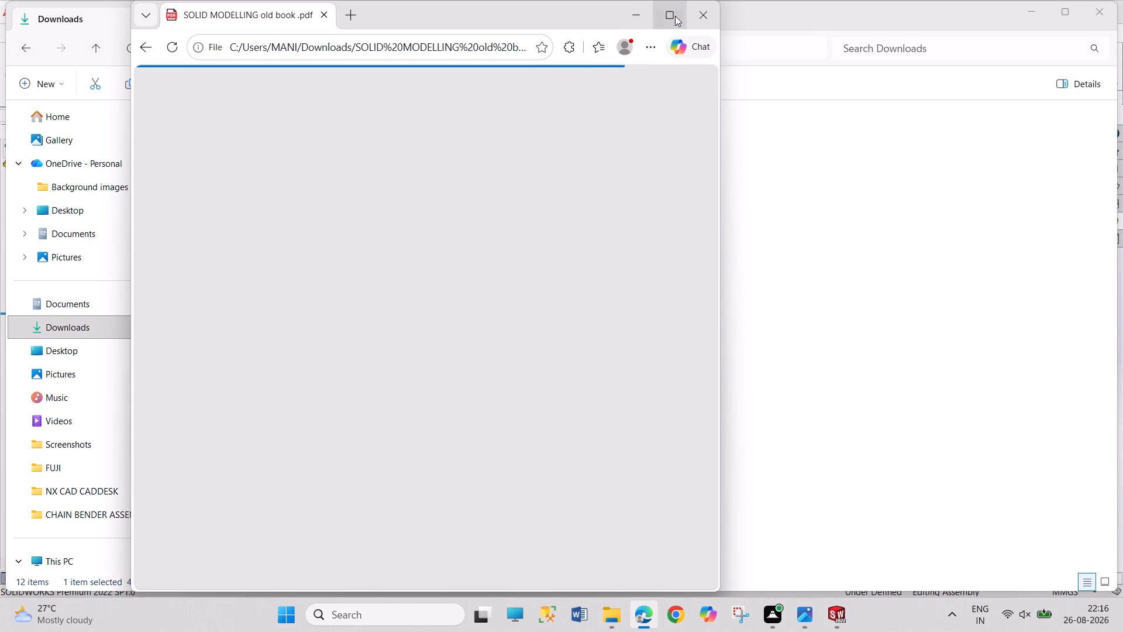
pyautogui.click(675, 16)
# Look through the Project 3 Tool Head of Shaper Machine drawings and the neighbouring pages of the book.
pyautogui.scroll(-5, 800, 316)
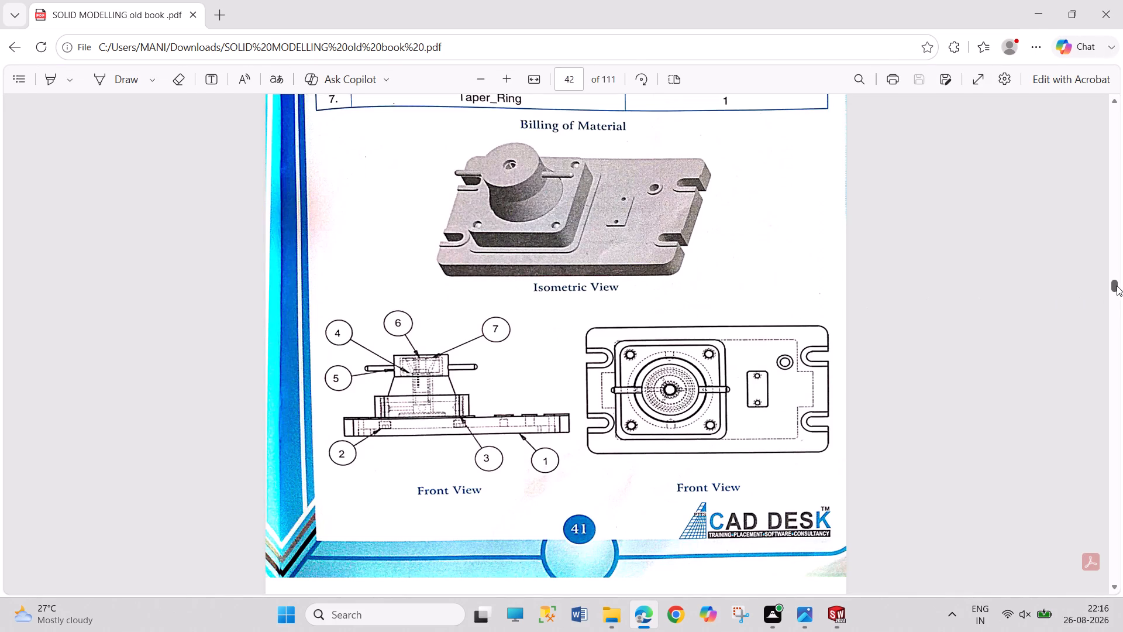
pyautogui.moveTo(1117, 286); pyautogui.dragTo(1120, 432)
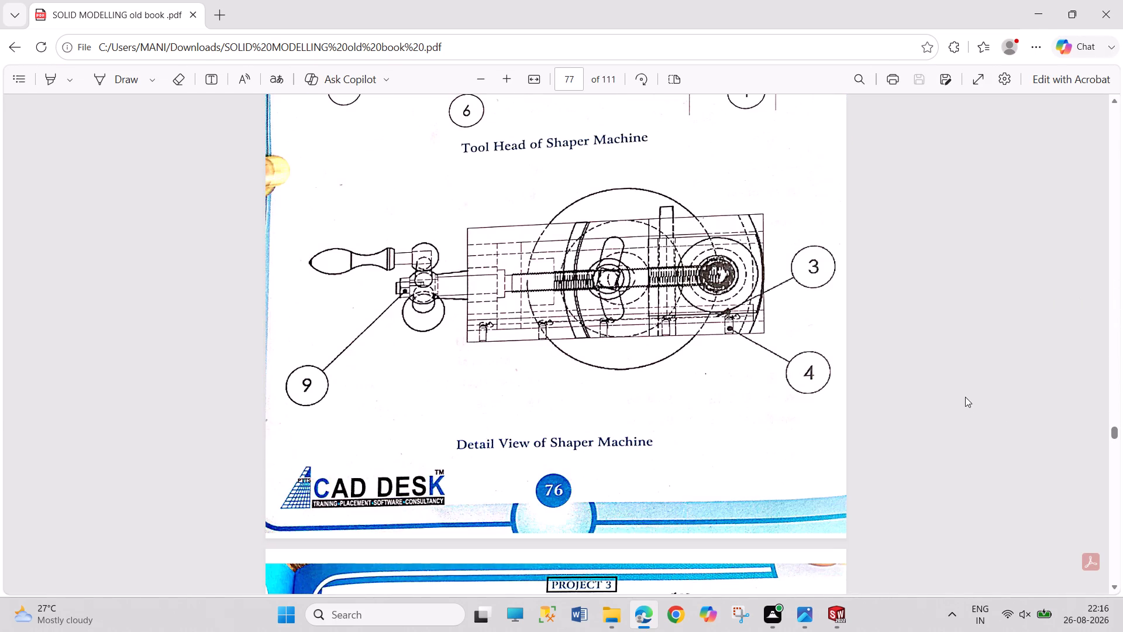
pyautogui.moveTo(1115, 435); pyautogui.dragTo(1115, 432)
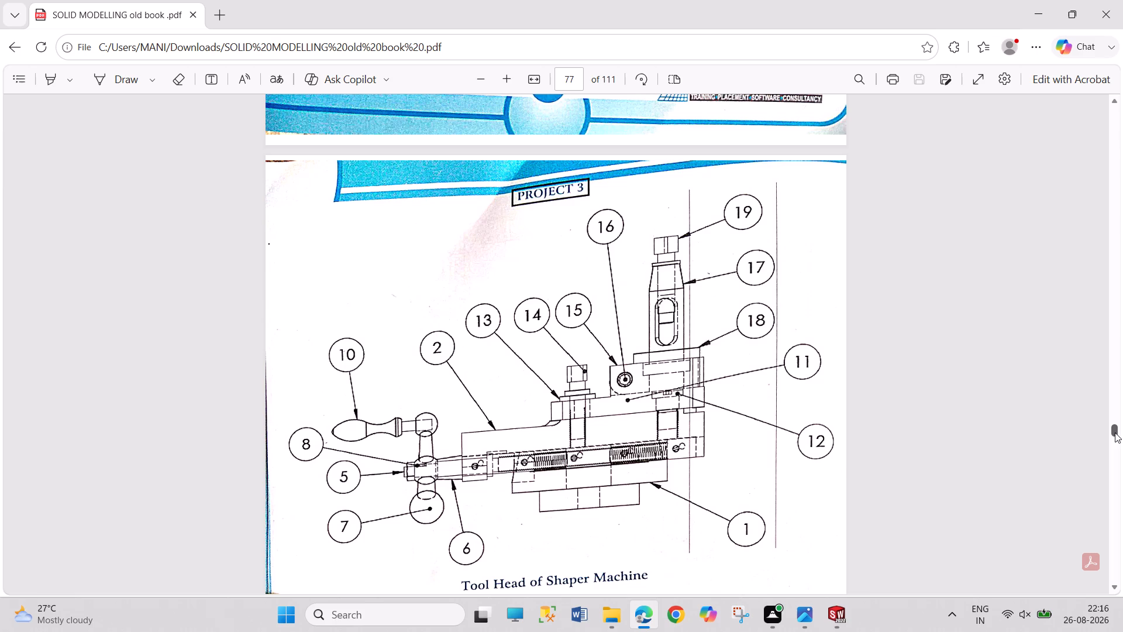
pyautogui.moveTo(1115, 432); pyautogui.dragTo(1113, 449)
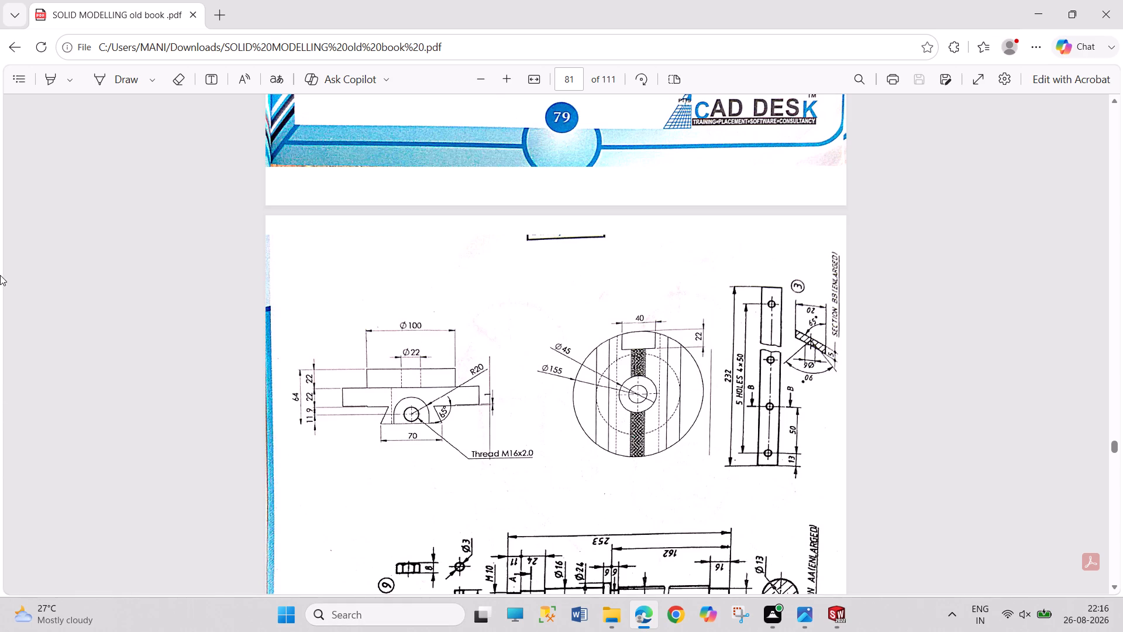
pyautogui.scroll(-2, 463, 393)
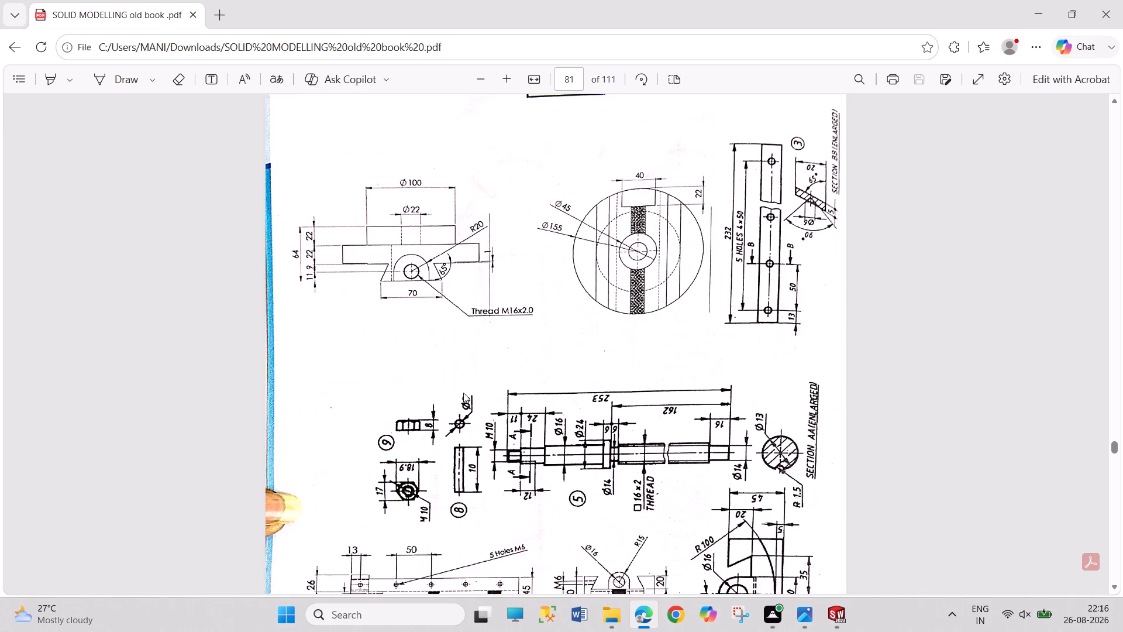
pyautogui.scroll(-14, 463, 396)
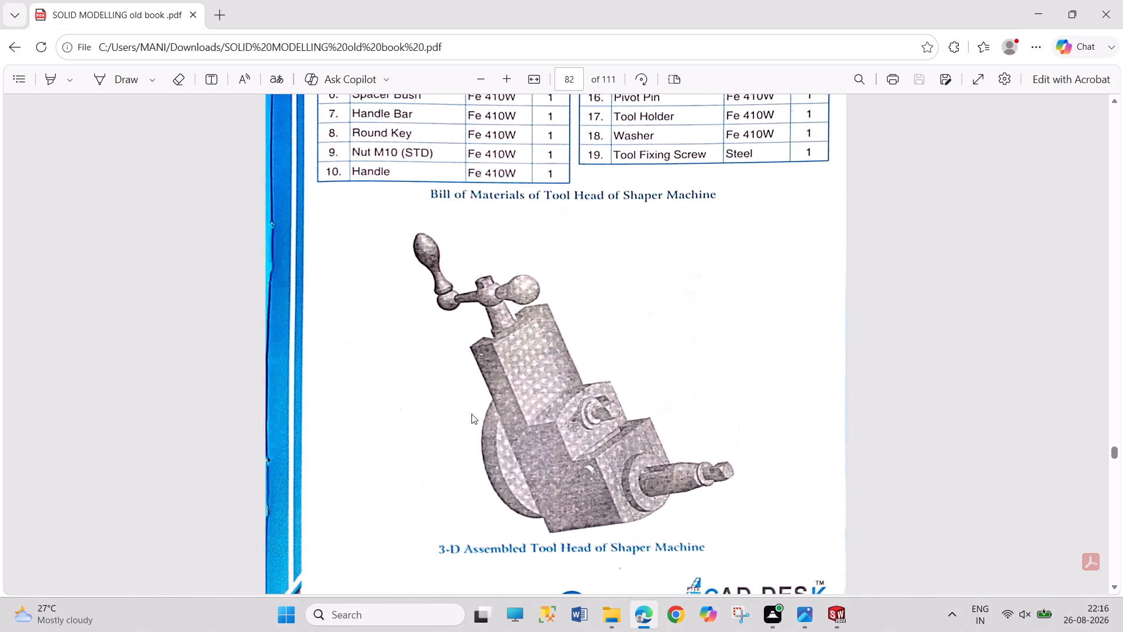
pyautogui.scroll(-11, 472, 413)
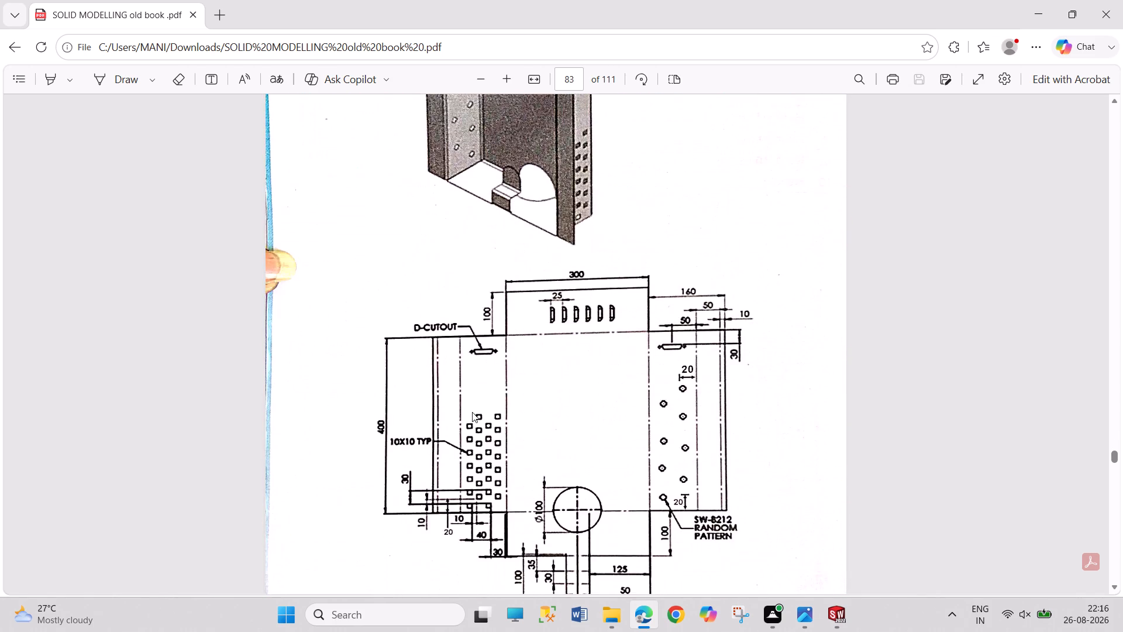
pyautogui.scroll(11, 472, 412)
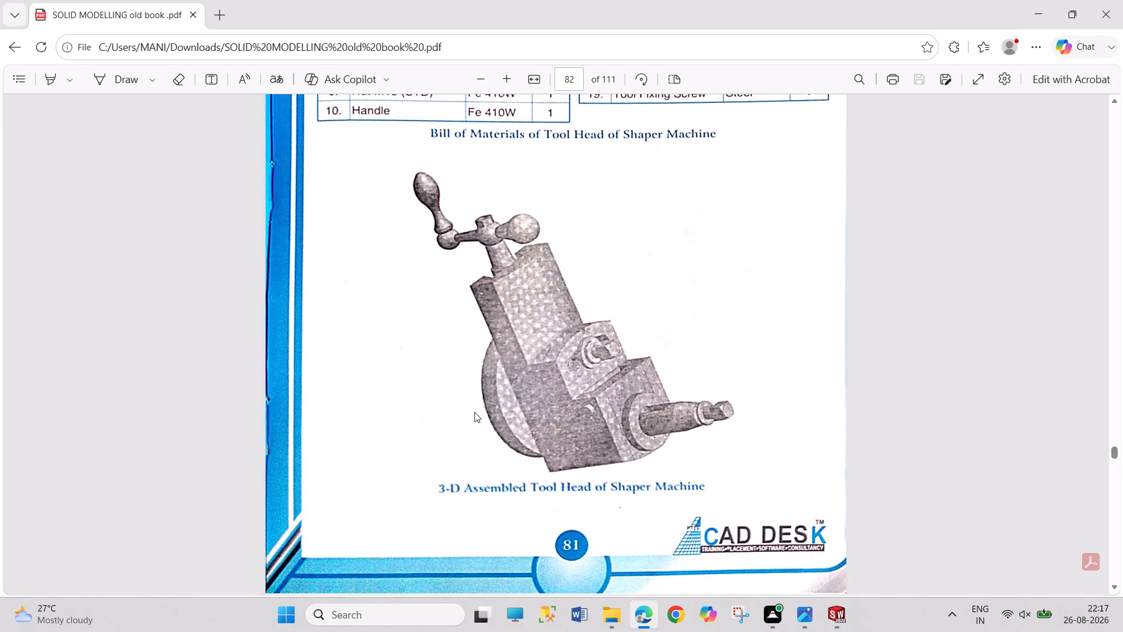
pyautogui.scroll(9, 473, 410)
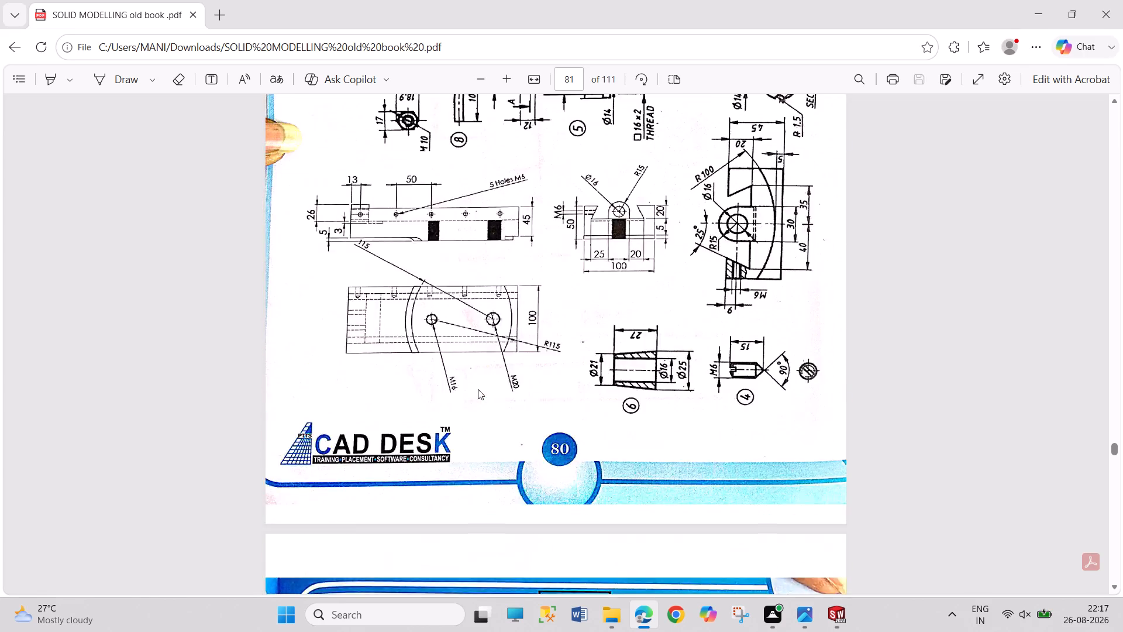
pyautogui.scroll(16, 478, 388)
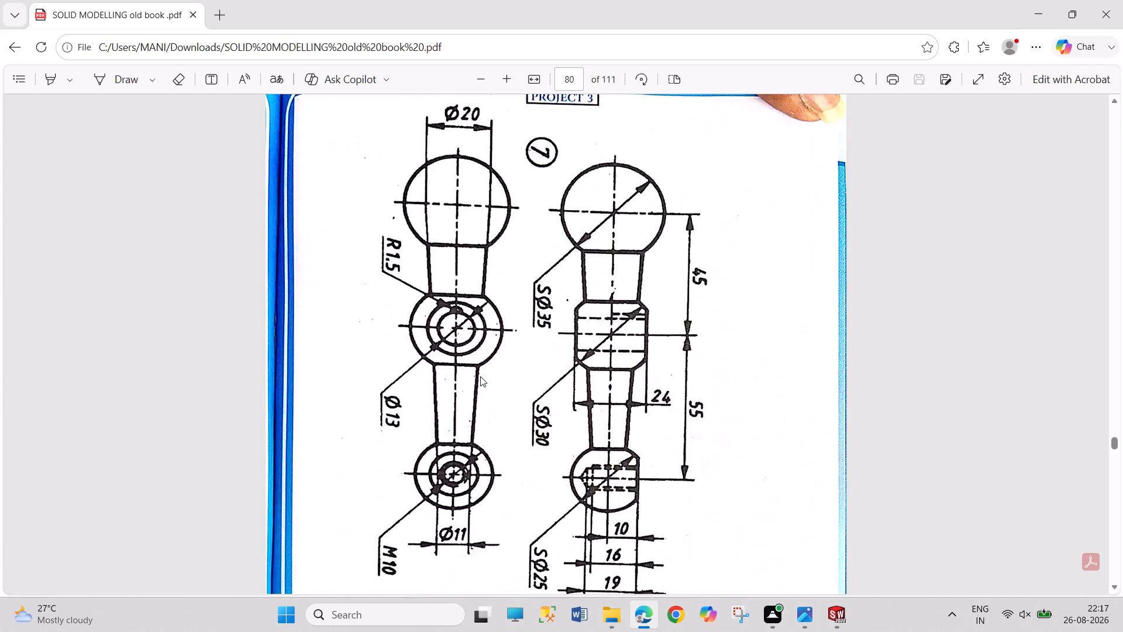
pyautogui.scroll(14, 480, 376)
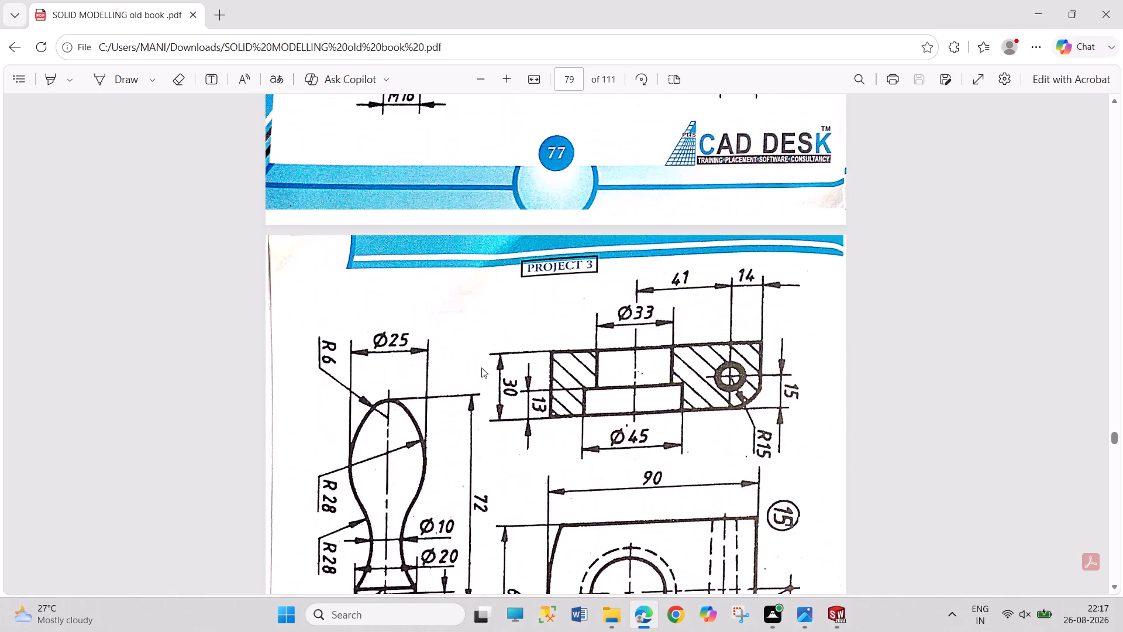
pyautogui.scroll(17, 479, 367)
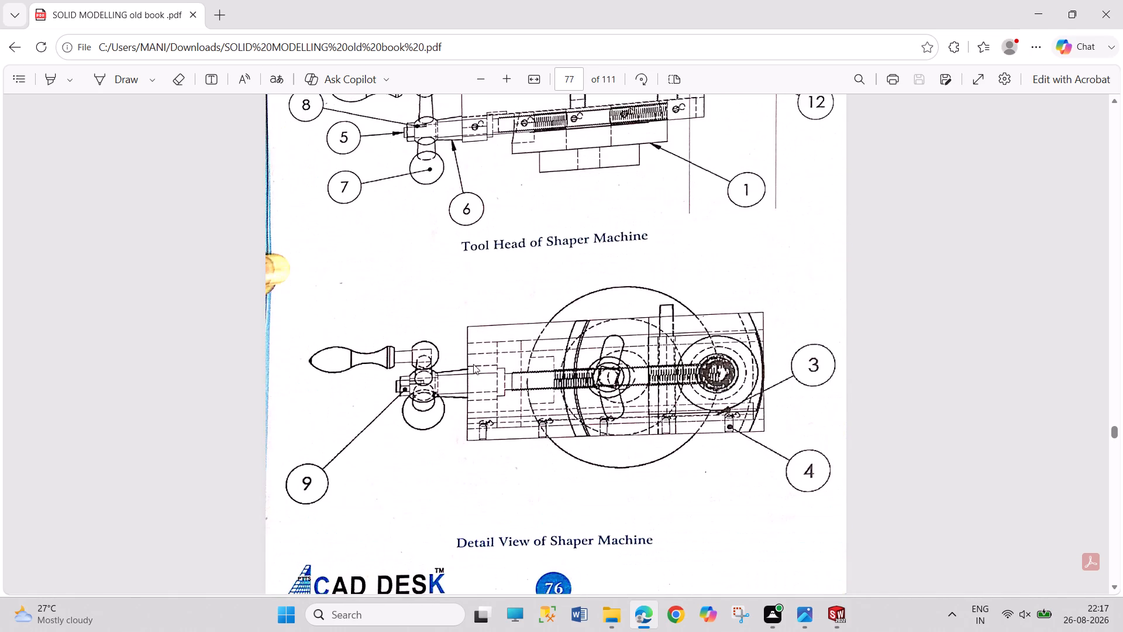
pyautogui.scroll(13, 473, 363)
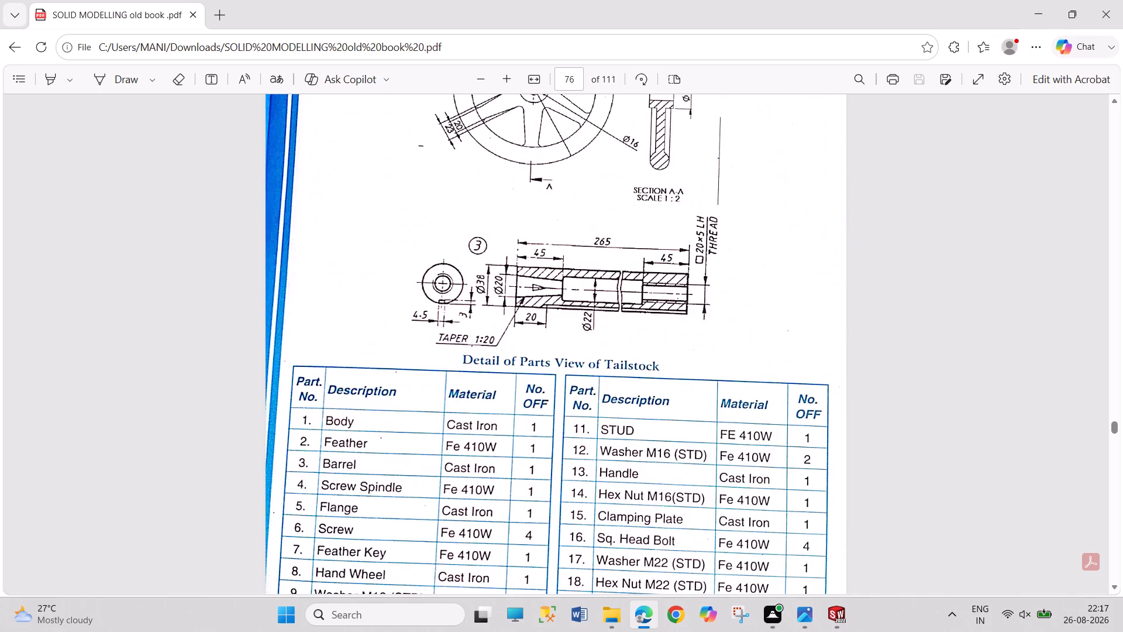
pyautogui.scroll(4, 477, 347)
pyautogui.scroll(-6, 477, 347)
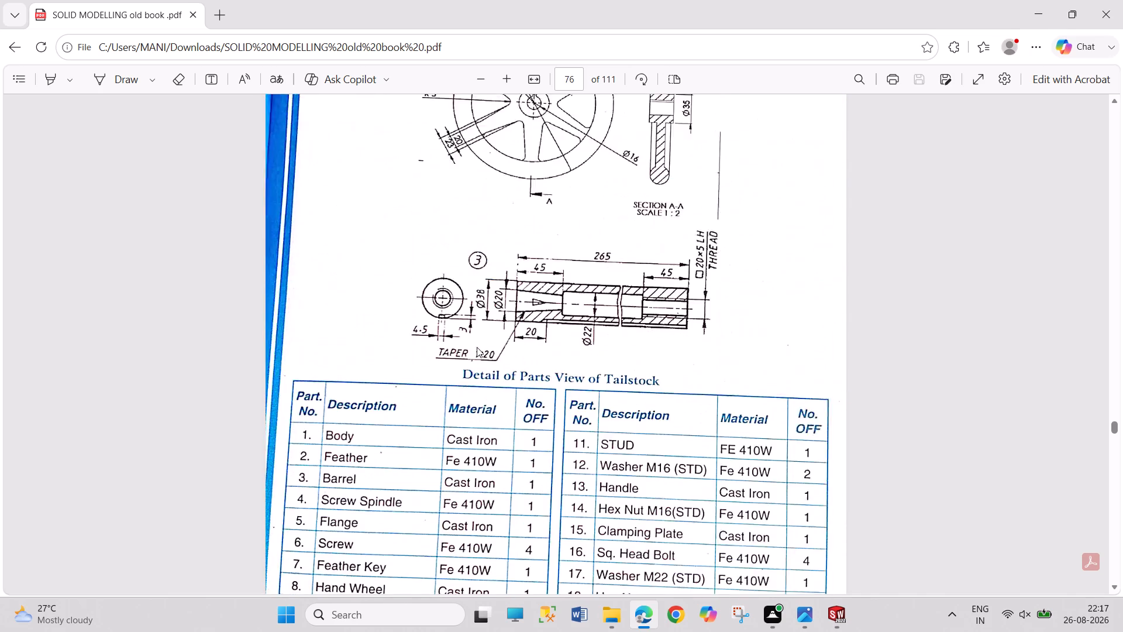
# Look through the Sheet Metal Module exercises that follow the shaper machine project.
pyautogui.moveTo(1117, 421); pyautogui.dragTo(1114, 430)
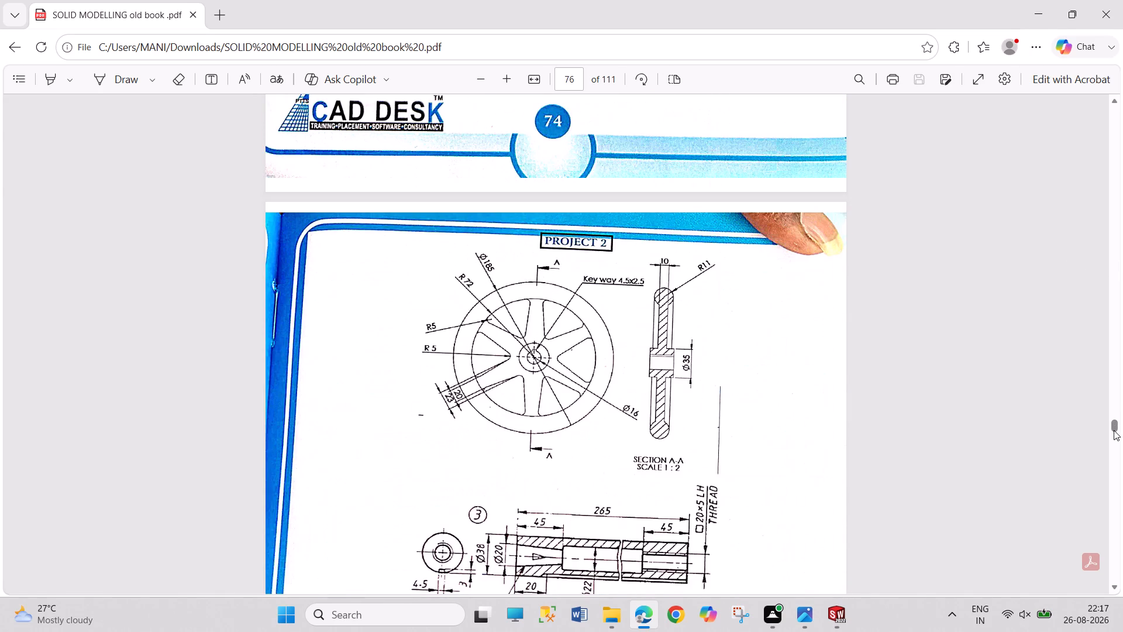
pyautogui.moveTo(1114, 430); pyautogui.dragTo(1114, 434)
pyautogui.moveTo(1114, 430); pyautogui.dragTo(1114, 471)
pyautogui.scroll(-5, 677, 387)
pyautogui.scroll(11, 676, 385)
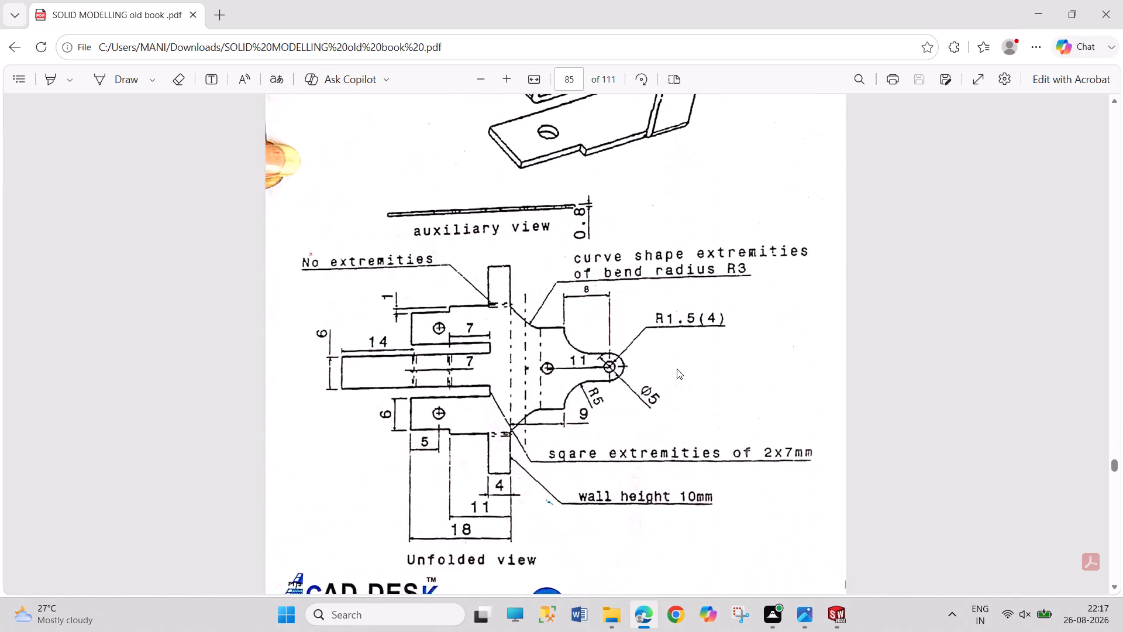
pyautogui.scroll(19, 677, 369)
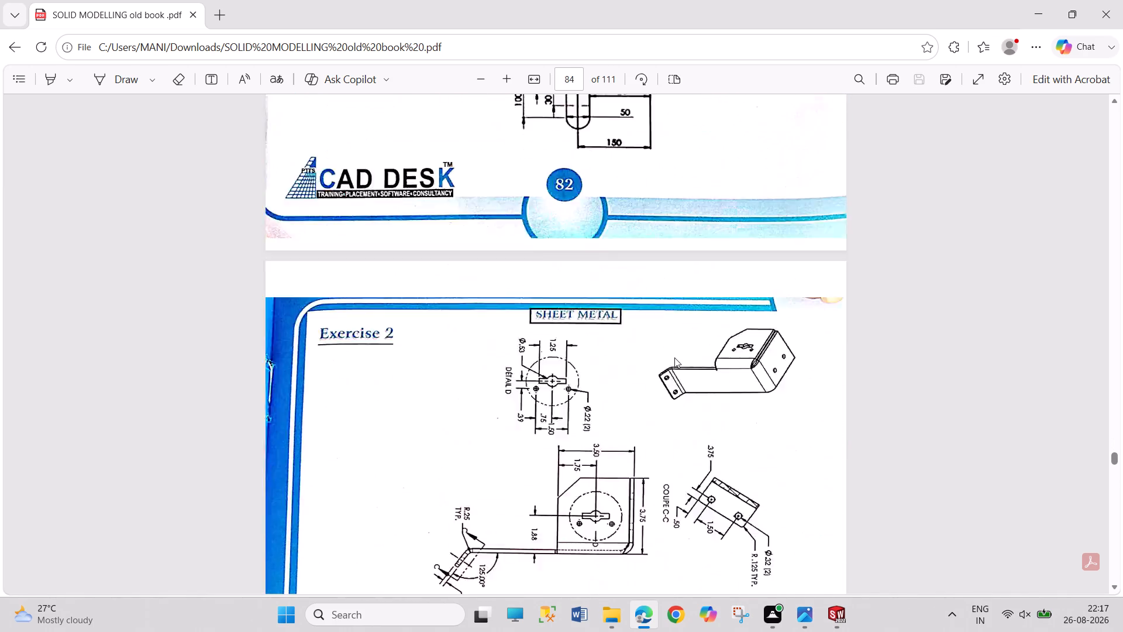
pyautogui.scroll(10, 669, 353)
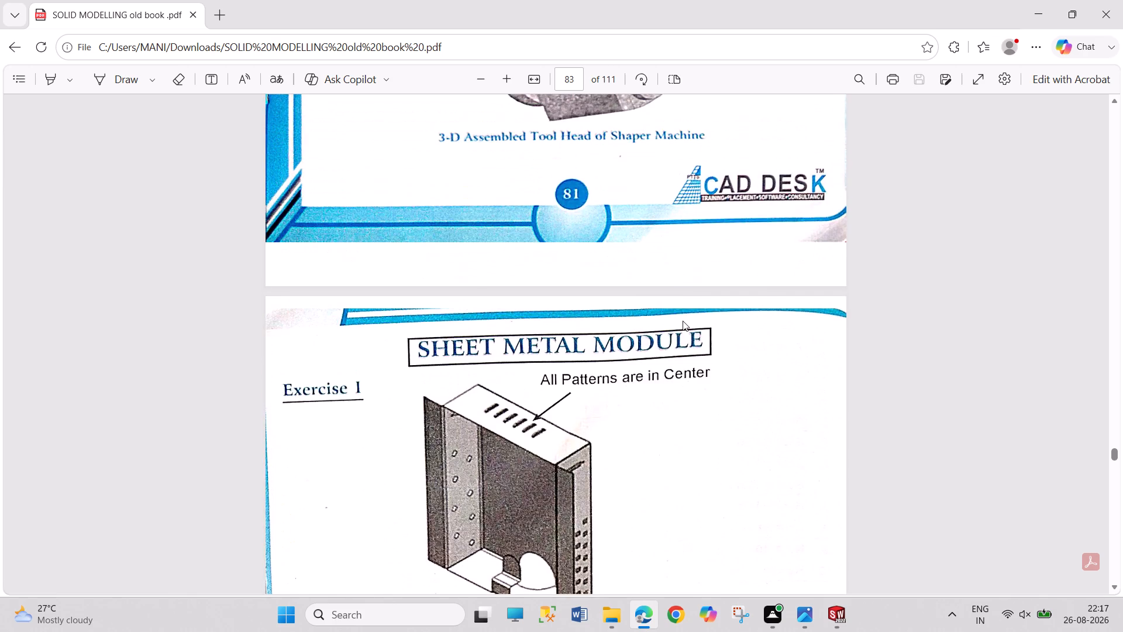
pyautogui.scroll(4, 680, 319)
pyautogui.scroll(-3, 680, 318)
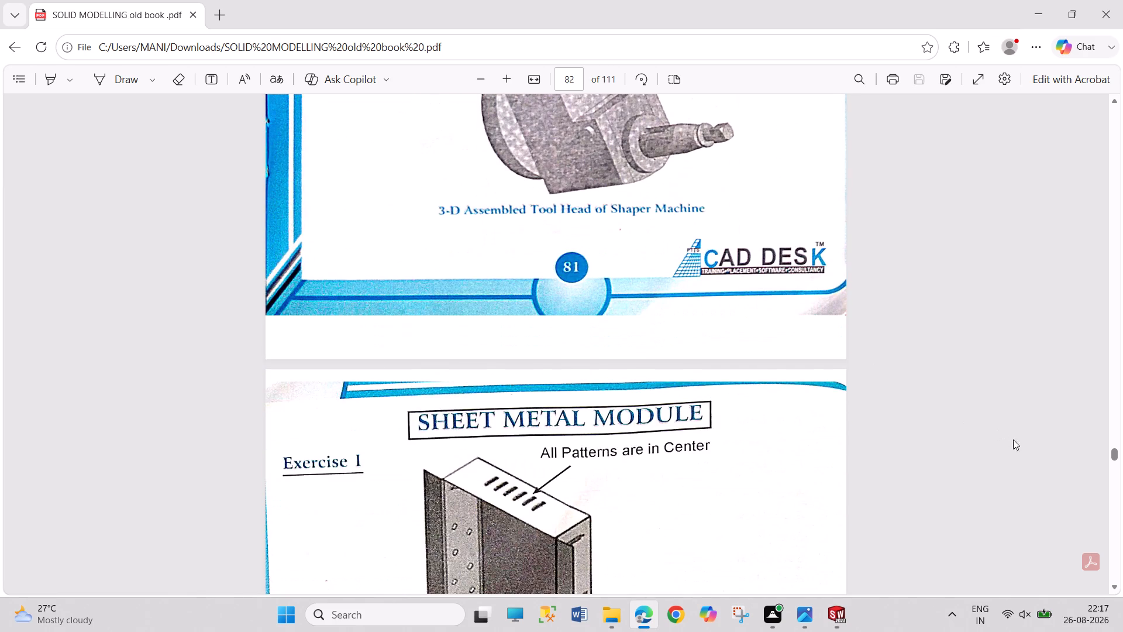
# Look through the Project 4 drawings, the Surface Module exercises and the Project 5 Pepsi Bottle drawing.
pyautogui.moveTo(1117, 448); pyautogui.dragTo(1118, 482)
pyautogui.moveTo(1114, 460); pyautogui.dragTo(1117, 475)
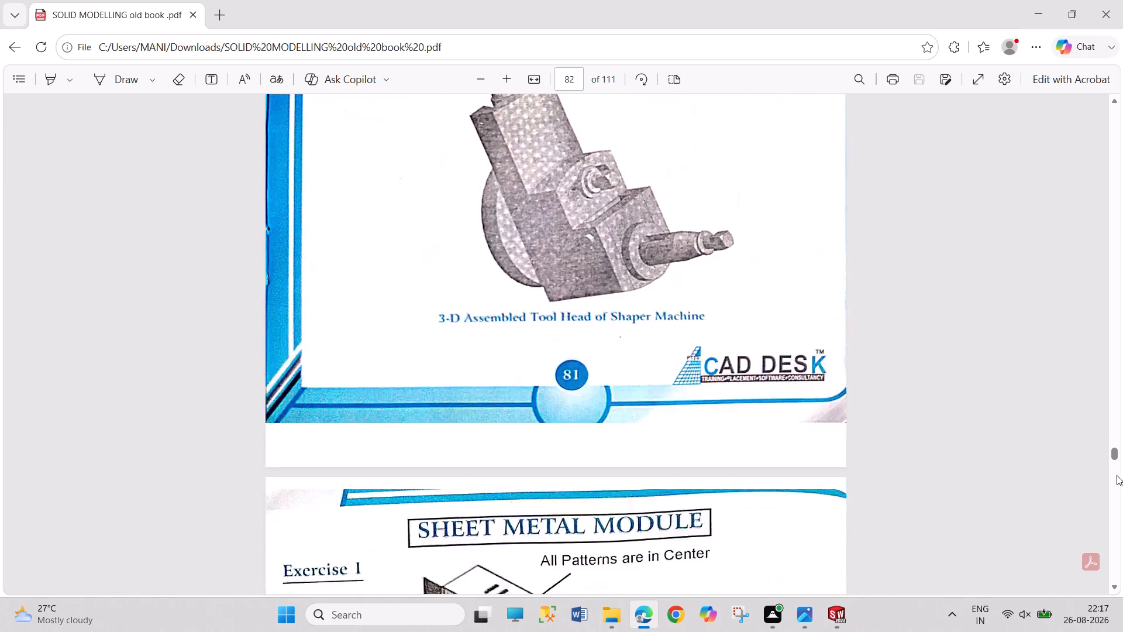
pyautogui.moveTo(1117, 475); pyautogui.dragTo(1117, 526)
pyautogui.scroll(-16, 658, 398)
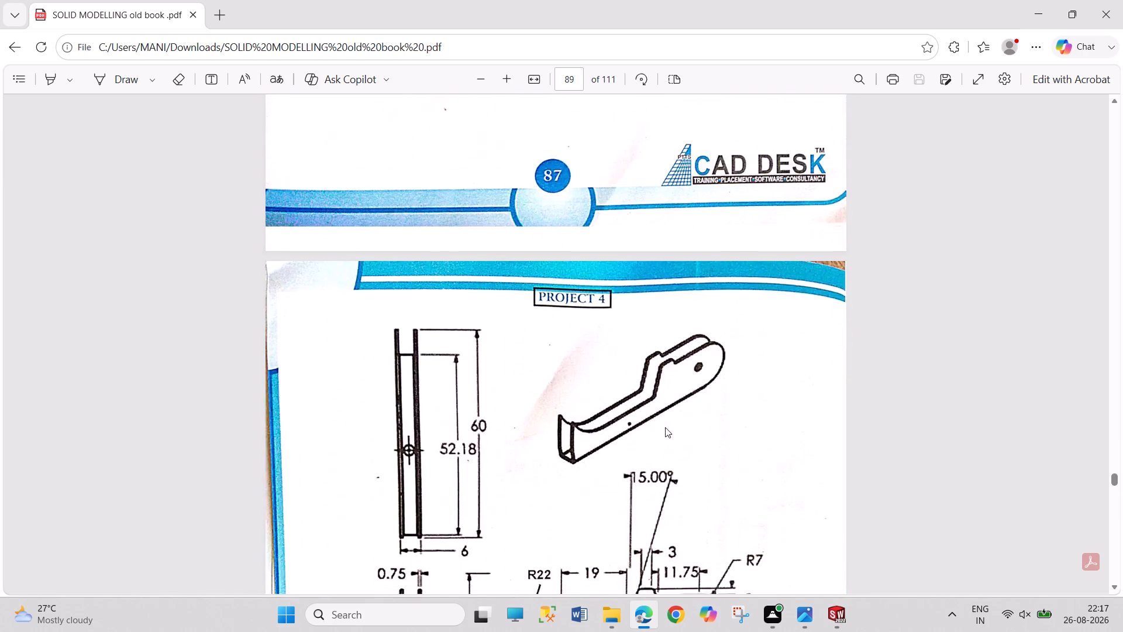
pyautogui.scroll(-17, 665, 427)
pyautogui.scroll(-6, 667, 436)
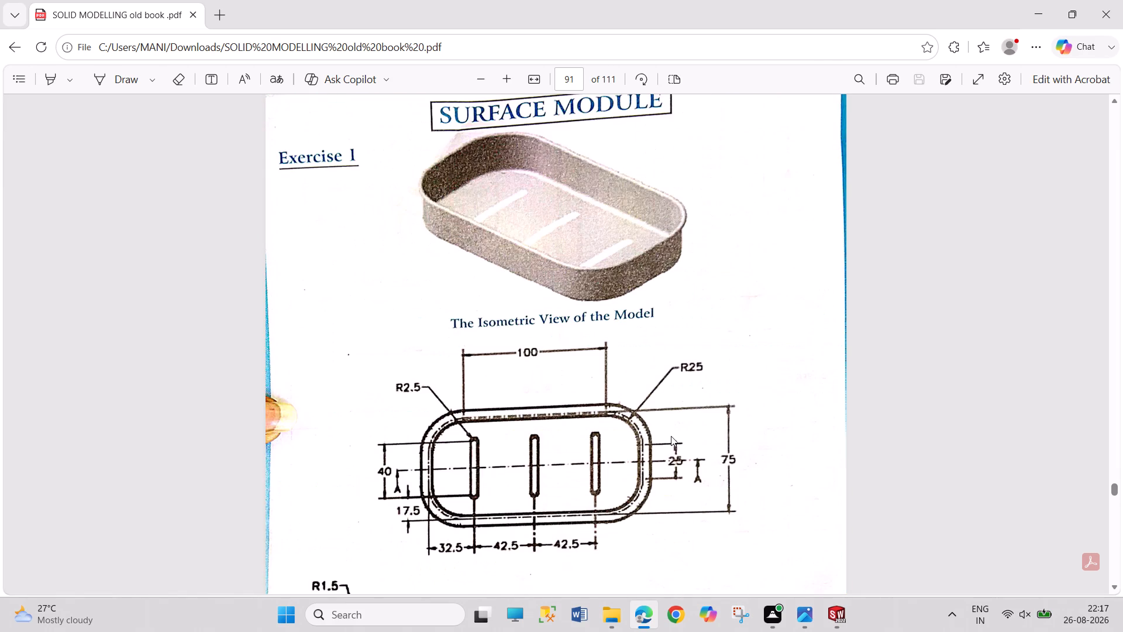
pyautogui.scroll(-18, 671, 436)
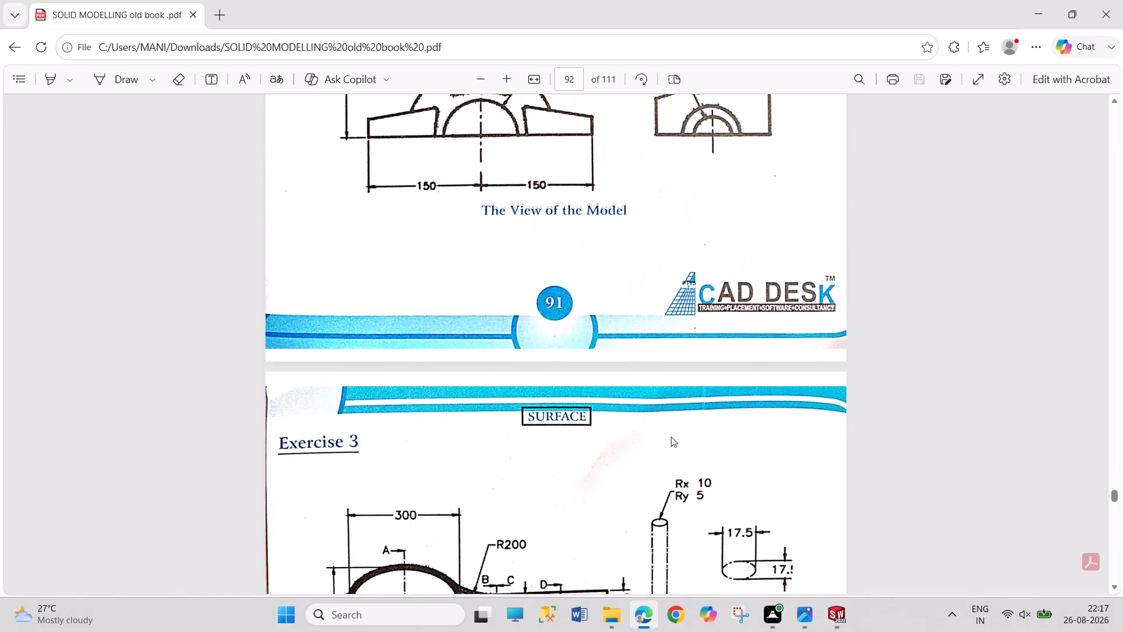
pyautogui.scroll(-13, 671, 437)
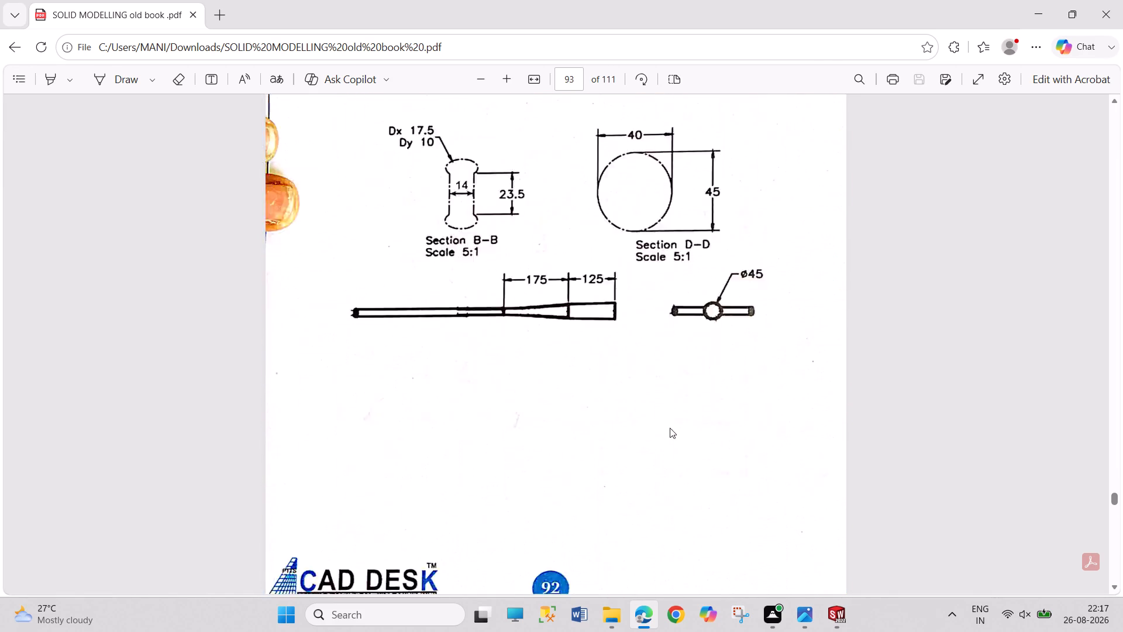
pyautogui.scroll(-15, 675, 430)
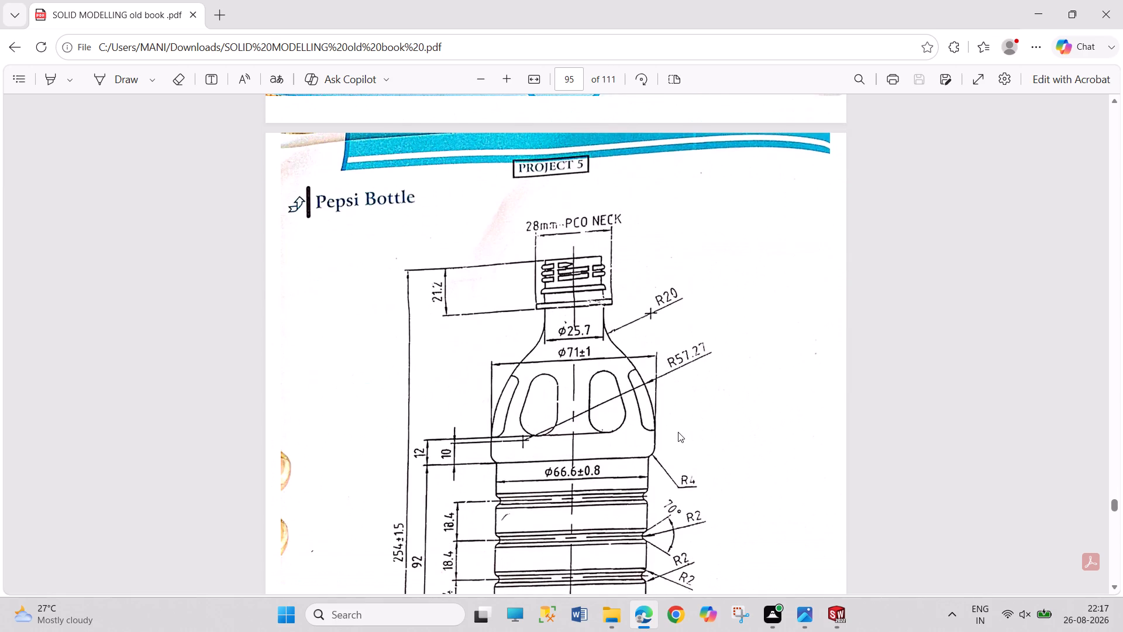
# Look through the sheet metal drawings that follow the Pepsi Bottle project, up to sheet Exercise 4.
pyautogui.scroll(-15, 678, 432)
pyautogui.scroll(1, 683, 431)
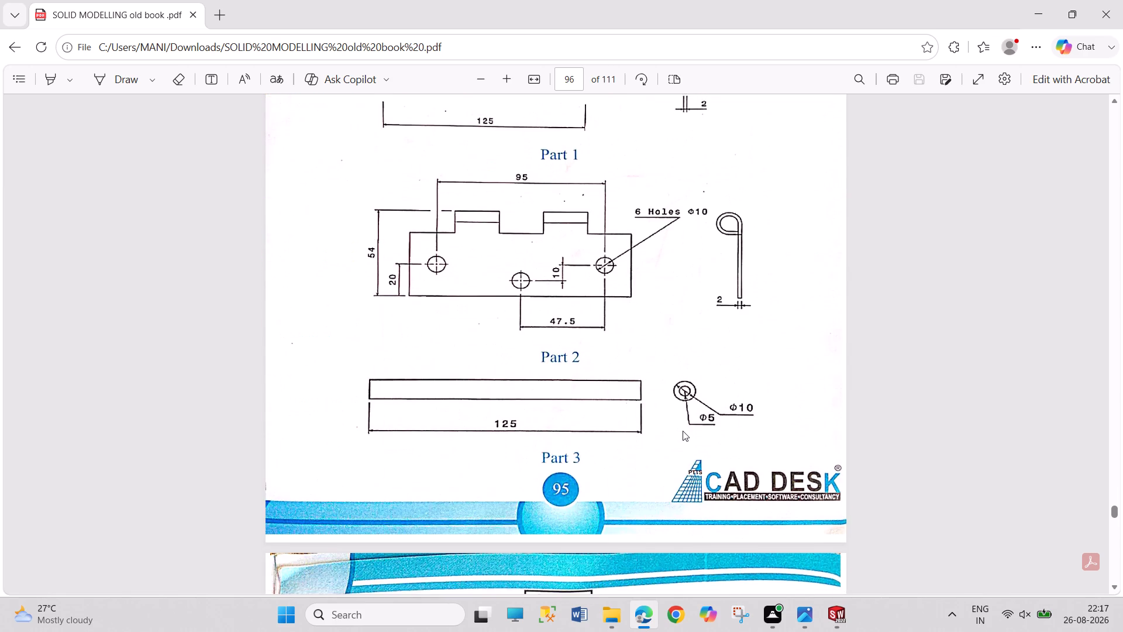
pyautogui.scroll(1, 683, 431)
pyautogui.scroll(-15, 683, 431)
pyautogui.scroll(-6, 685, 430)
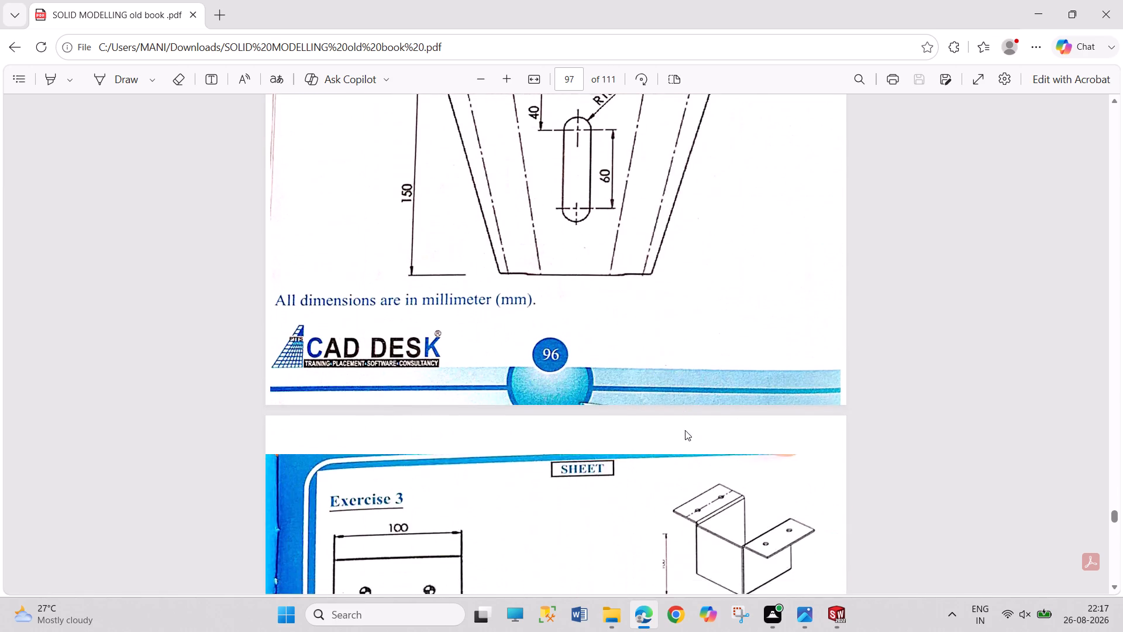
pyautogui.scroll(-10, 685, 426)
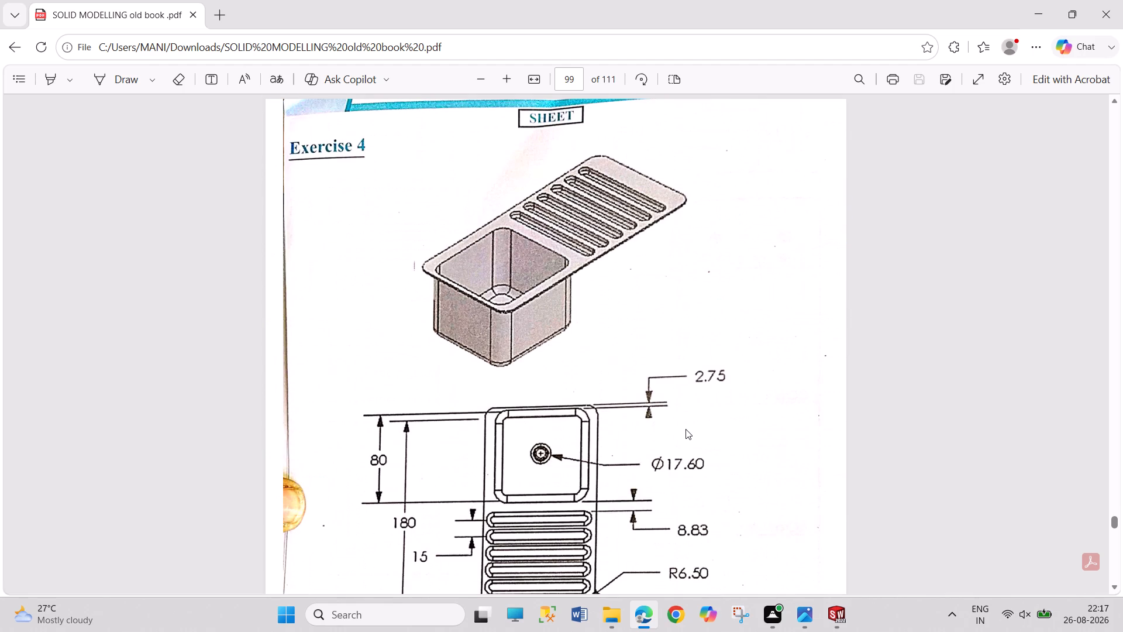
# Look through sheet metal Exercises 4 to 8 and the pages after them, up to the start of the Surface exercises.
pyautogui.scroll(-3, 685, 428)
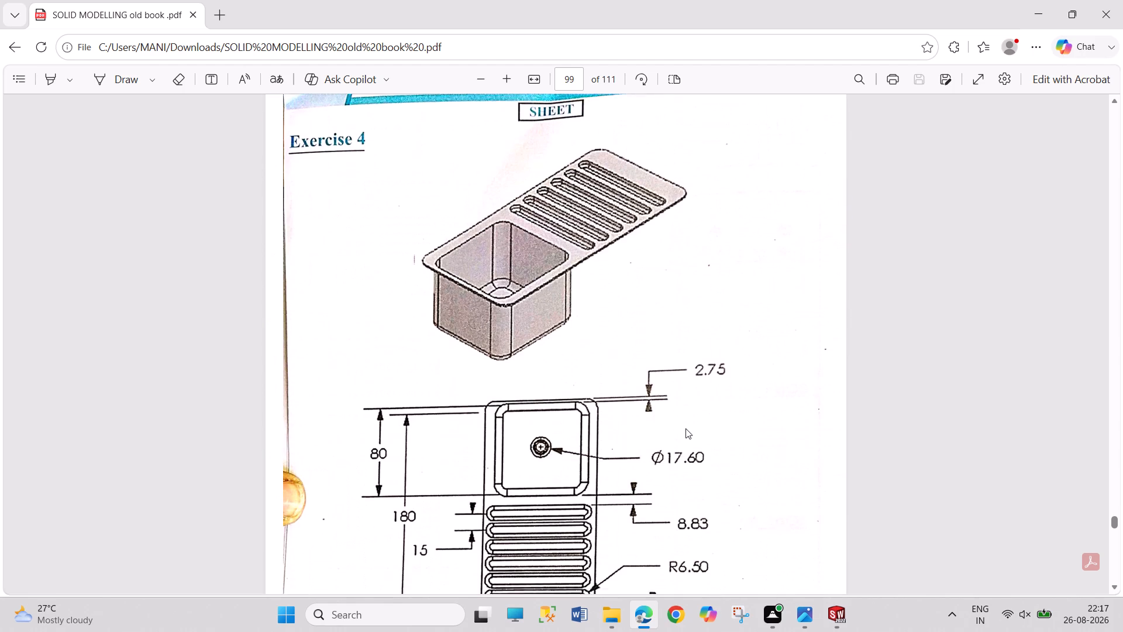
pyautogui.scroll(-11, 685, 428)
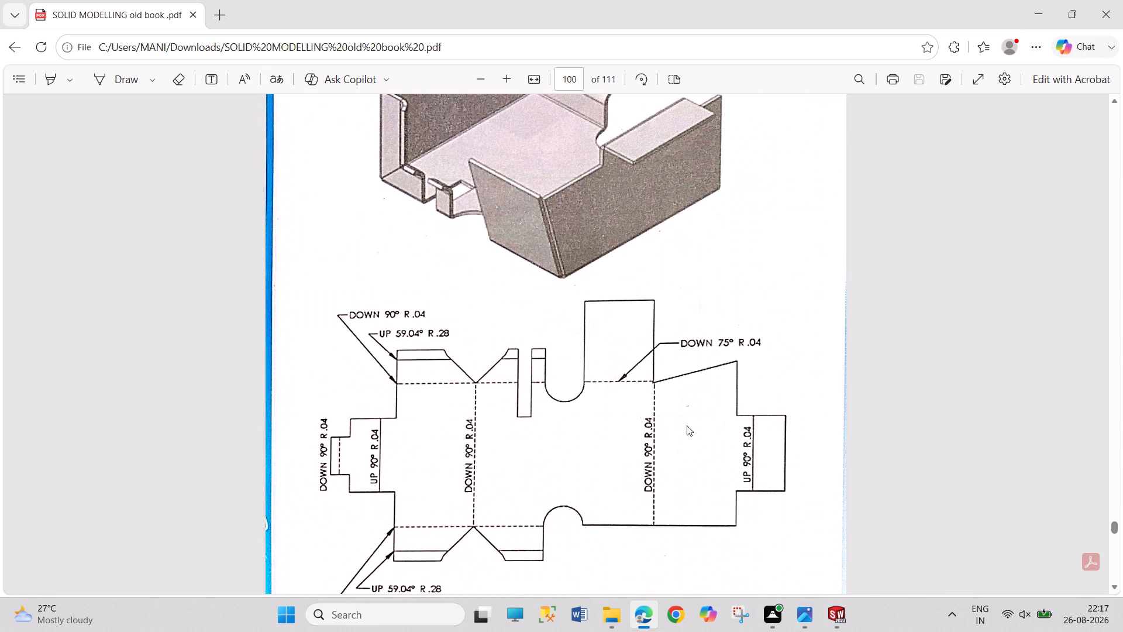
pyautogui.scroll(-8, 687, 425)
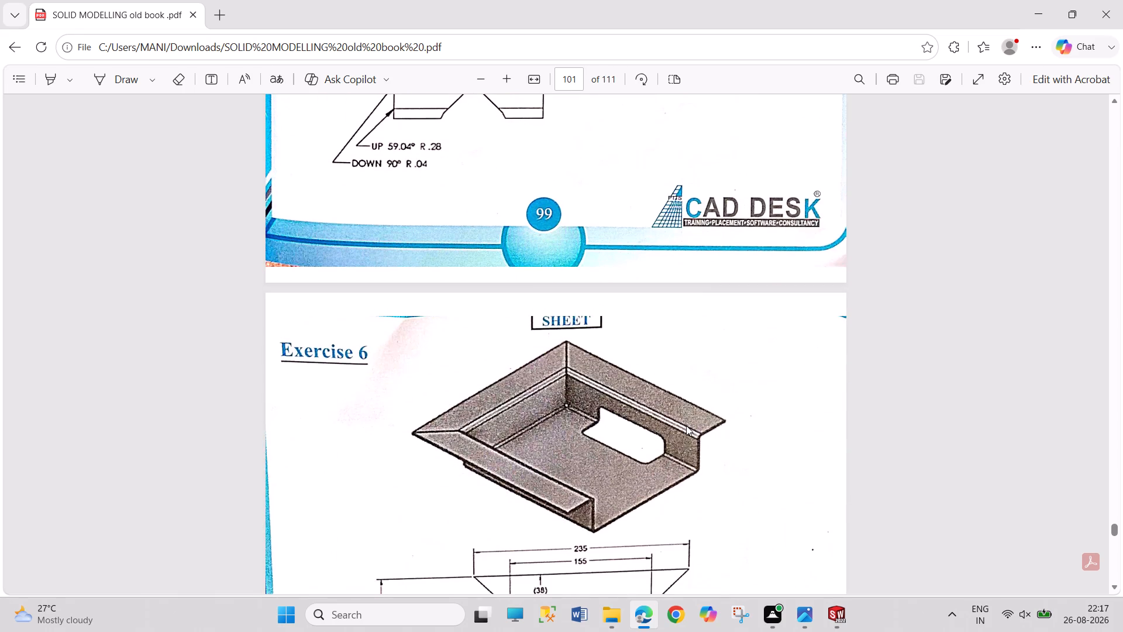
pyautogui.scroll(-13, 686, 425)
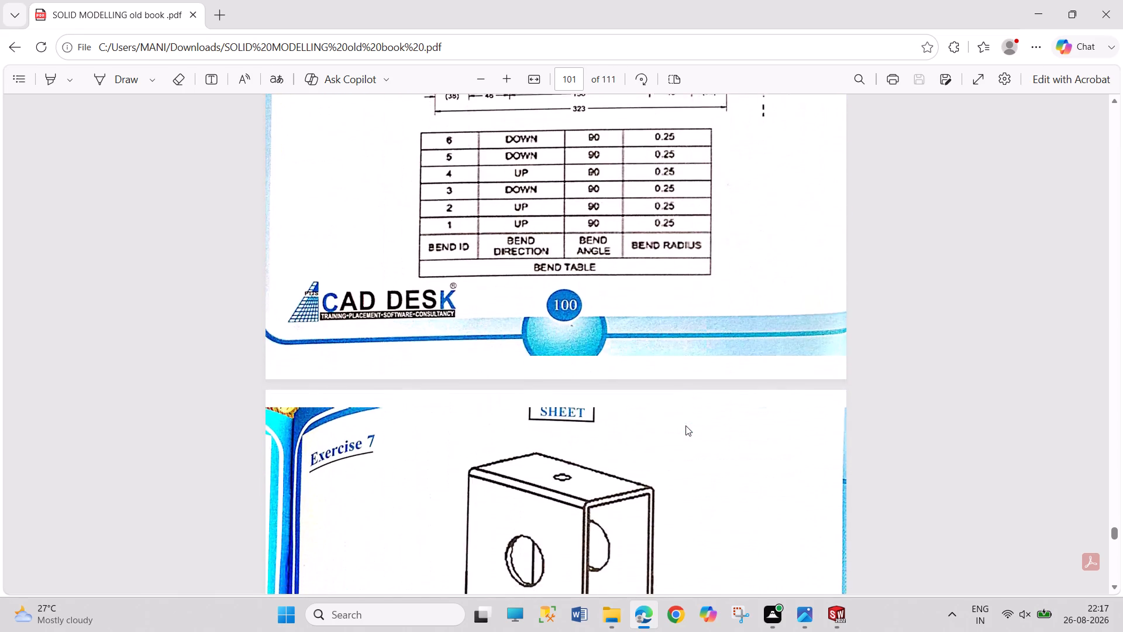
pyautogui.scroll(-11, 685, 425)
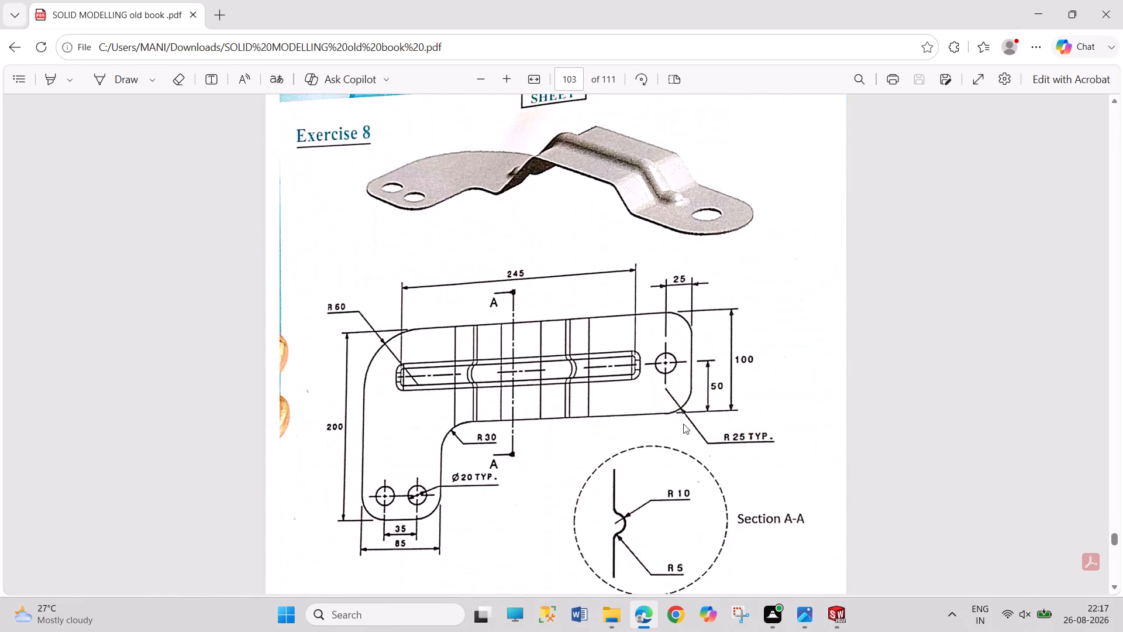
pyautogui.scroll(-19, 682, 424)
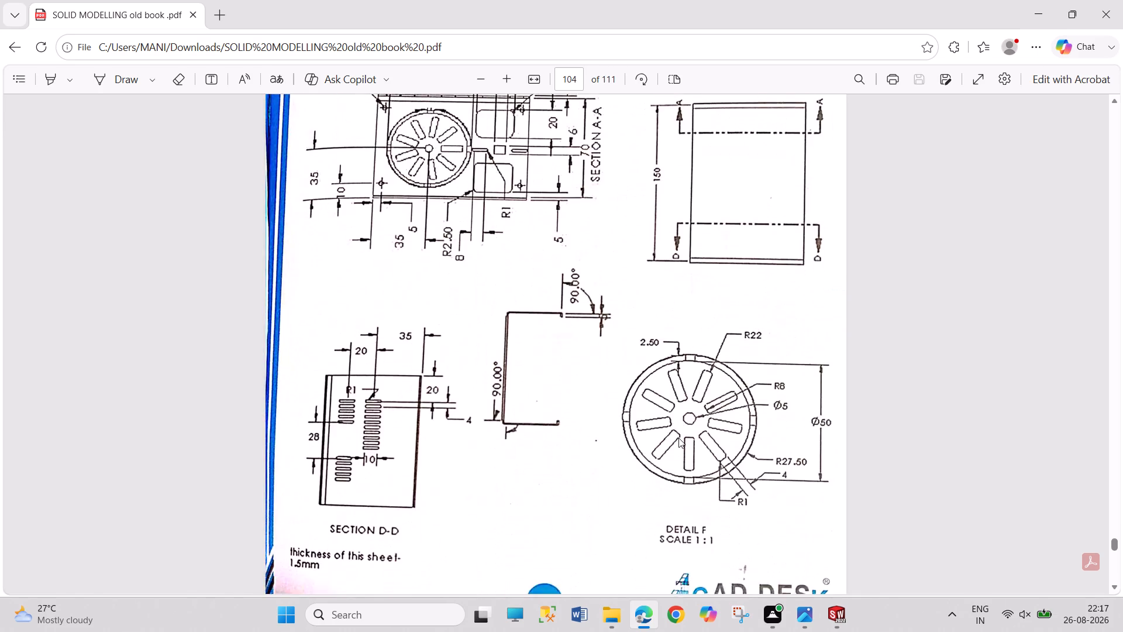
pyautogui.scroll(-18, 680, 435)
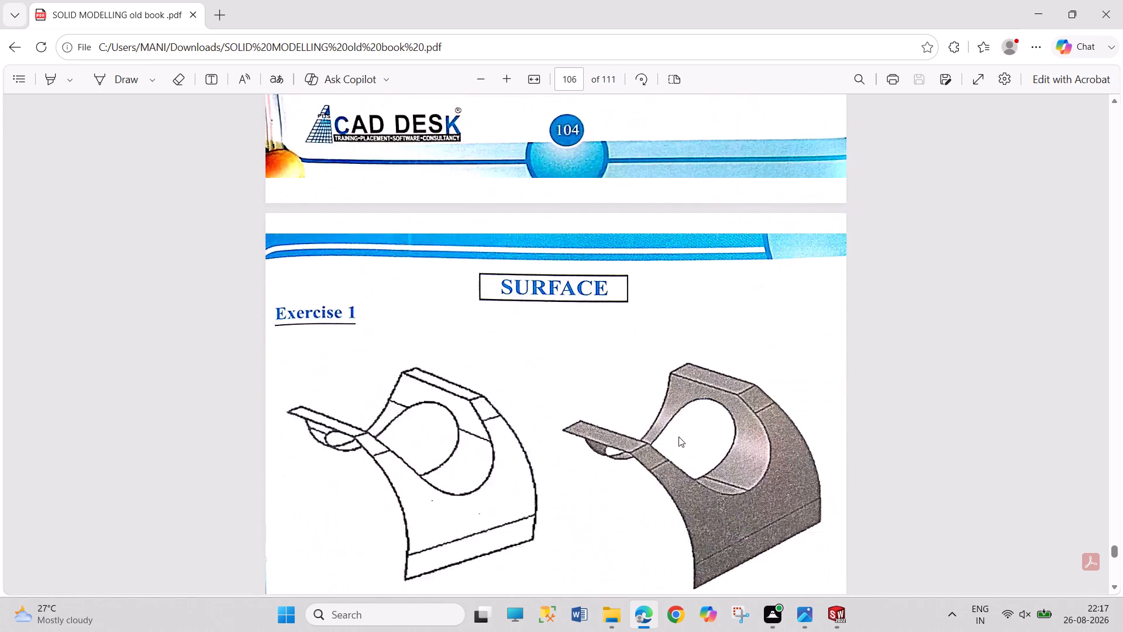
# Capture the full Surface Exercise 2 page of the book as a screenshot with Snipping Tool.
pyautogui.scroll(4, 680, 434)
pyautogui.scroll(-13, 680, 434)
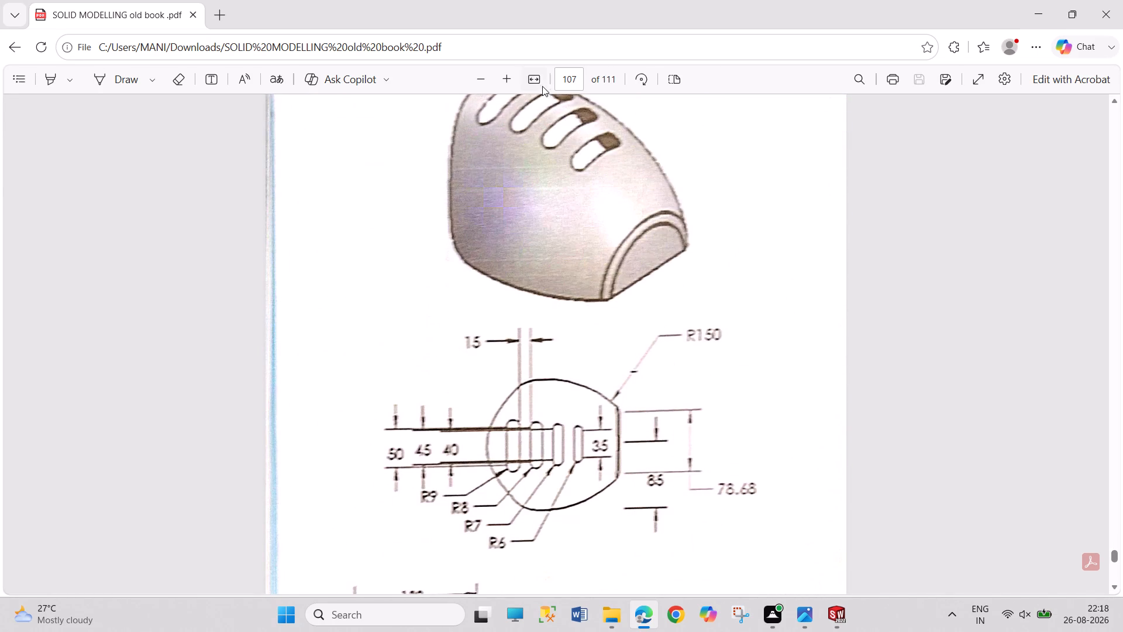
pyautogui.tripleClick(478, 83)
pyautogui.doubleClick(478, 83)
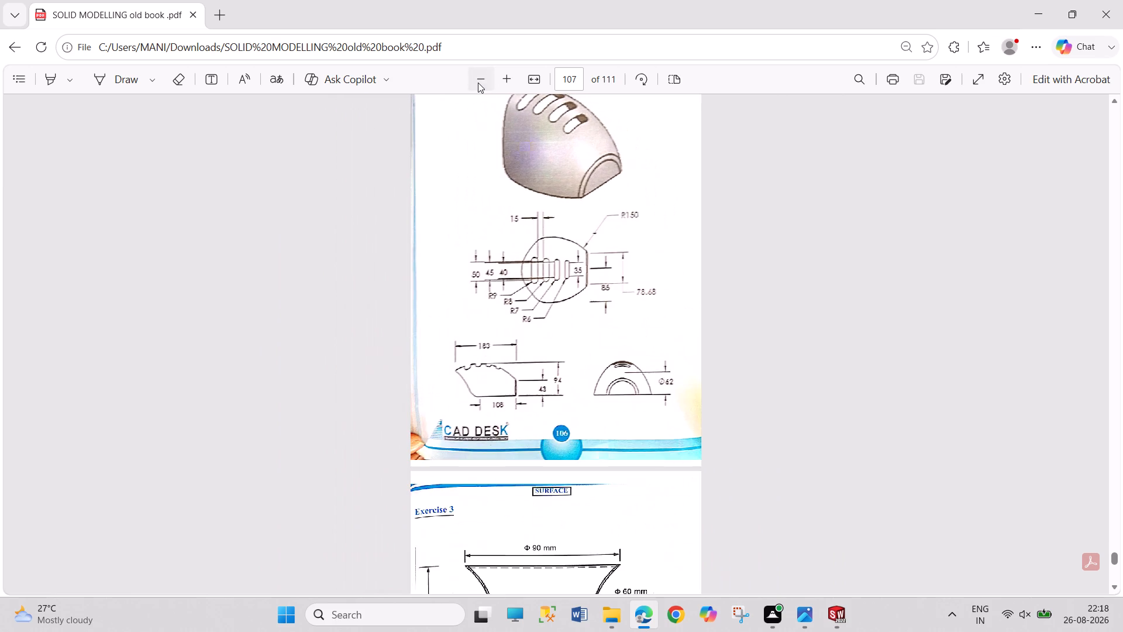
pyautogui.scroll(2, 516, 126)
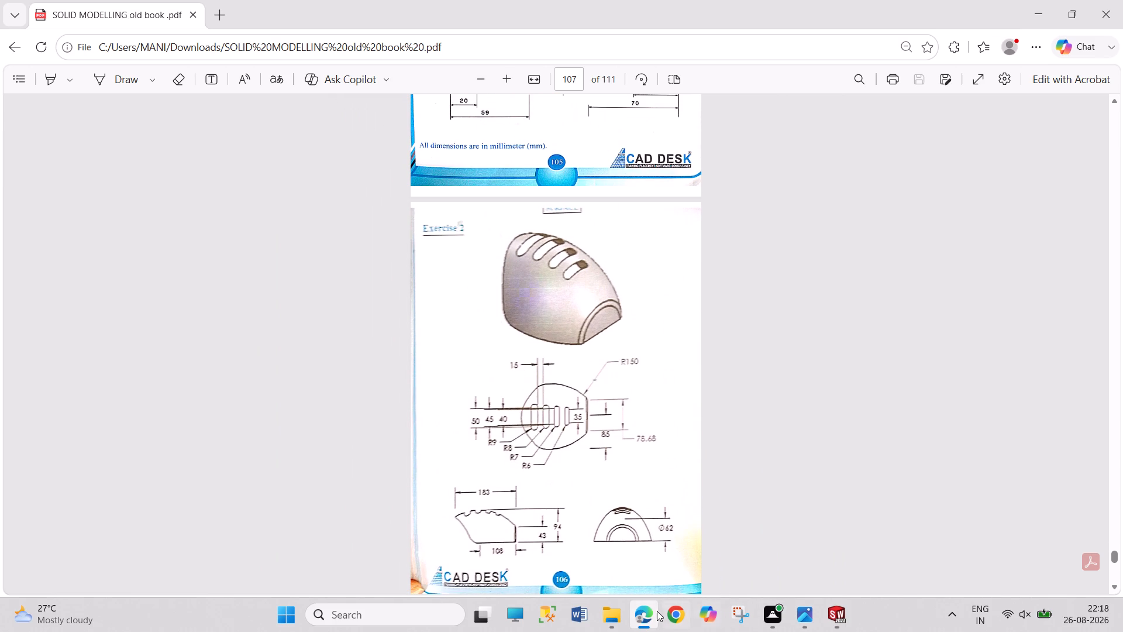
pyautogui.click(742, 605)
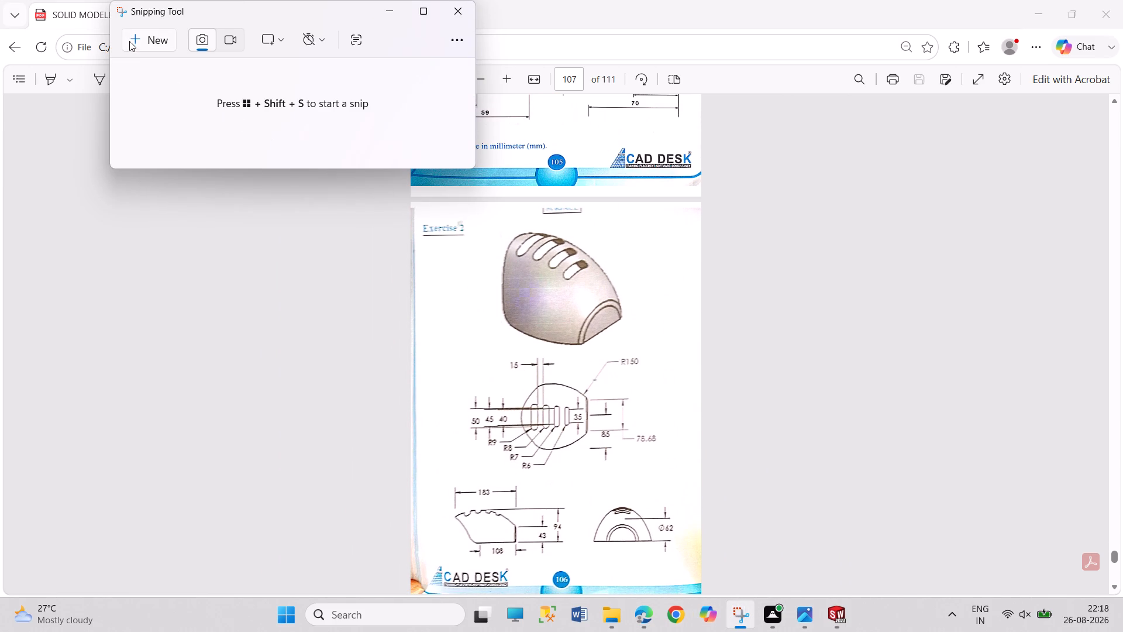
pyautogui.click(131, 41)
pyautogui.moveTo(410, 200); pyautogui.dragTo(544, 269)
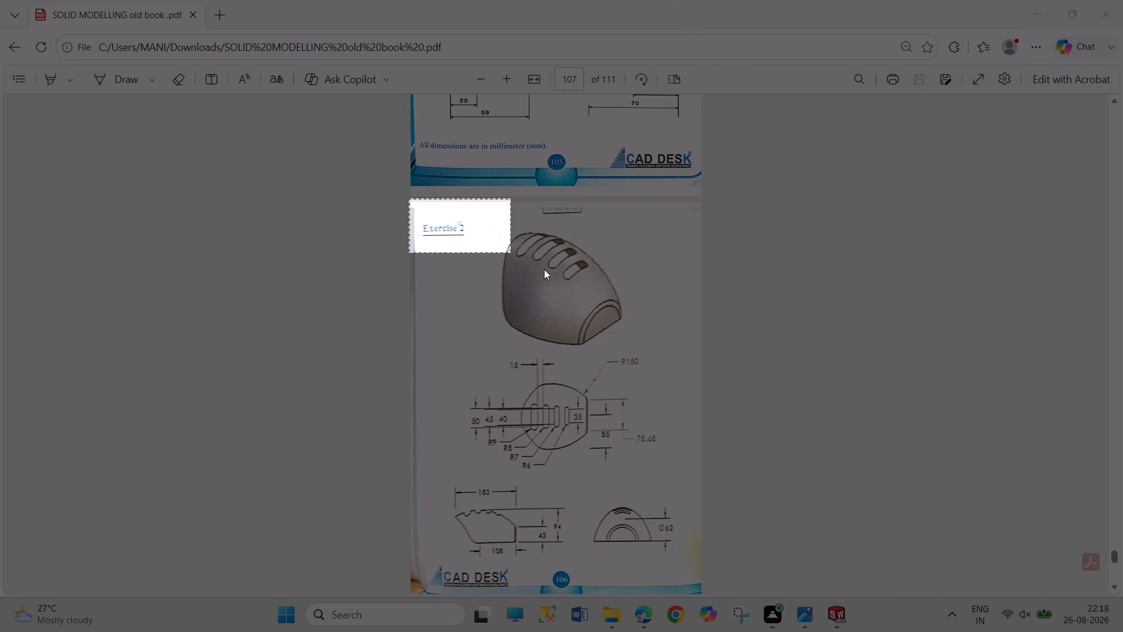
pyautogui.moveTo(544, 269); pyautogui.dragTo(707, 594)
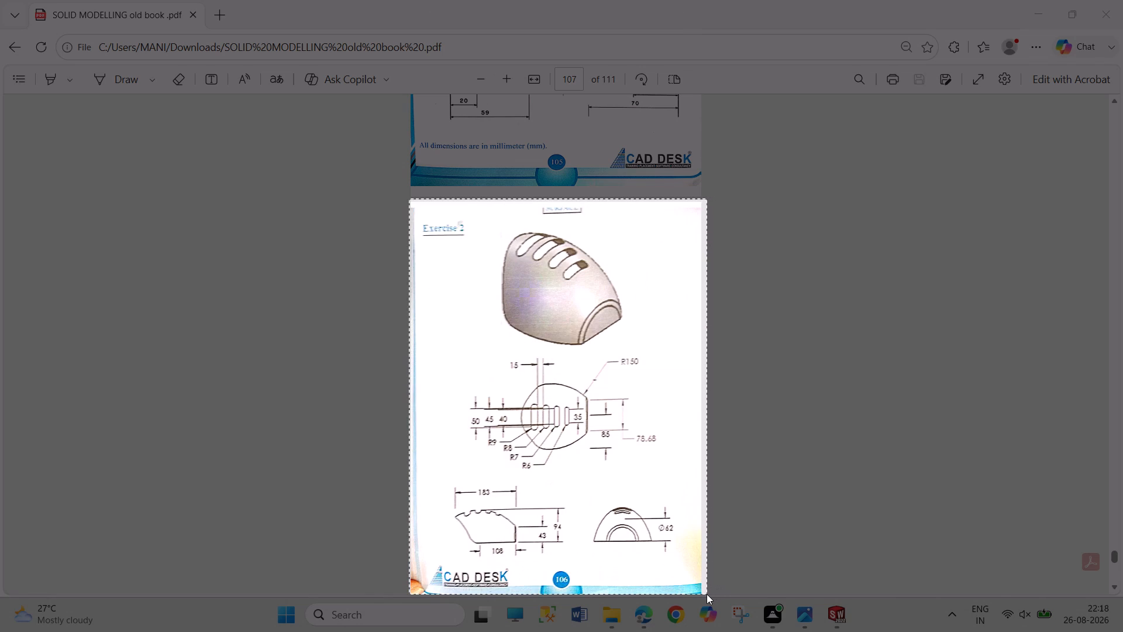
pyautogui.moveTo(707, 594); pyautogui.dragTo(707, 595)
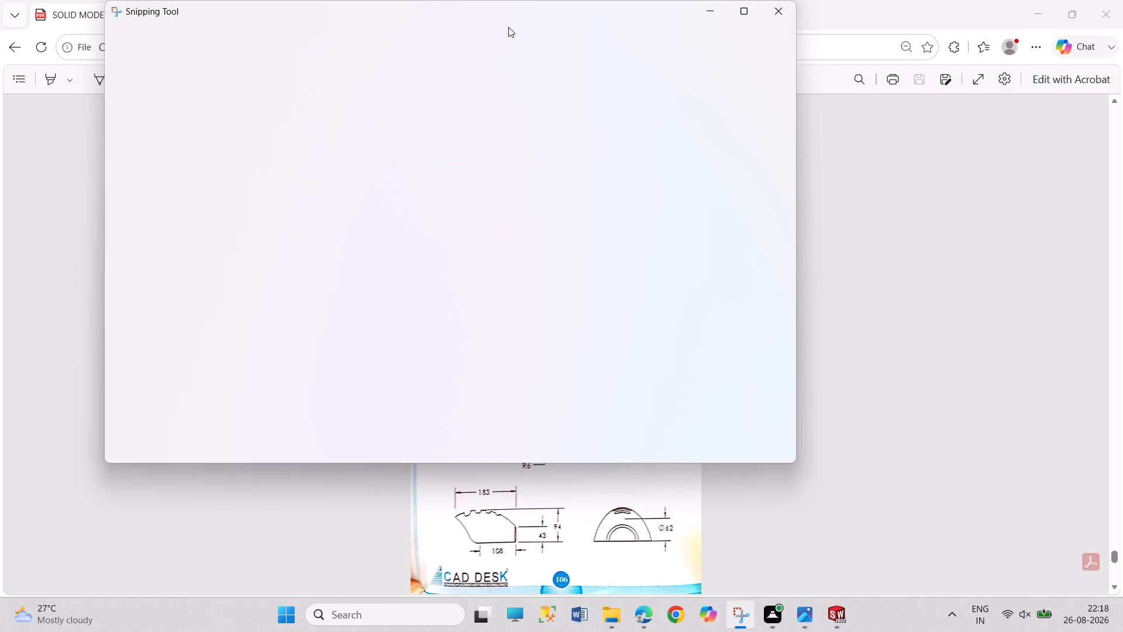
pyautogui.click(768, 20)
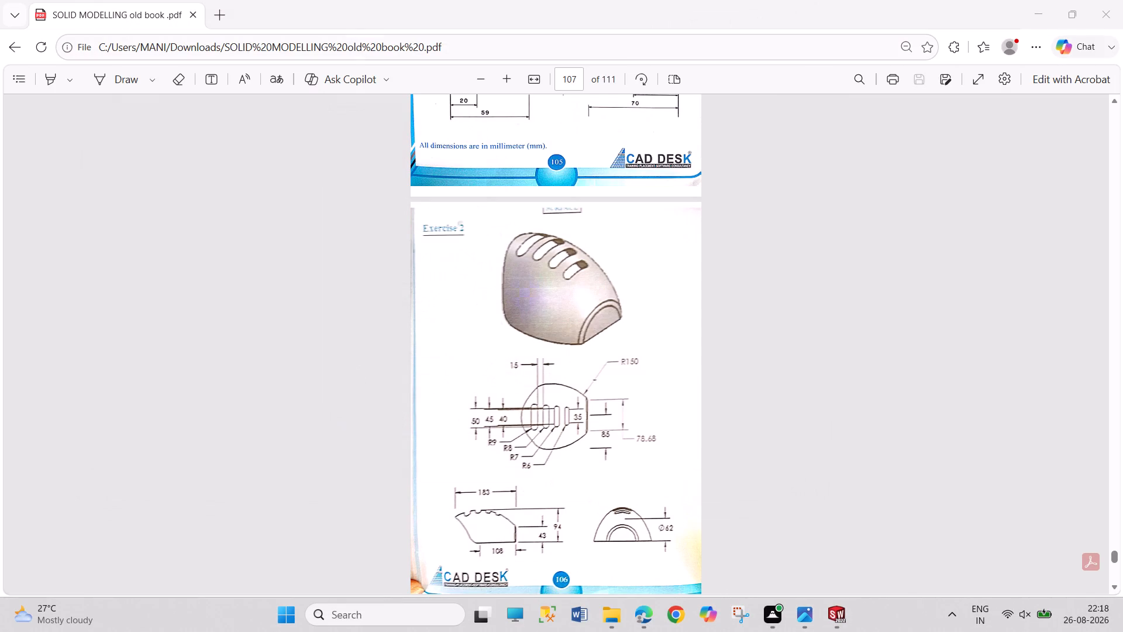
# Search the web for SURFACE DESIGN IN SOLIDWORKS in a new browser tab.
pyautogui.click(215, 17)
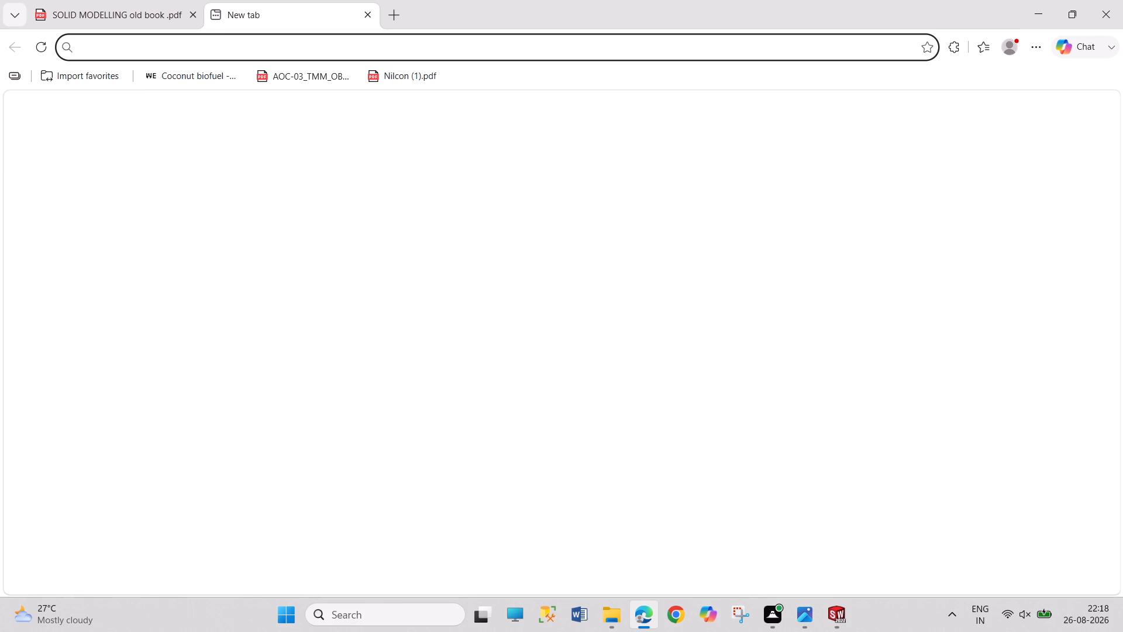
pyautogui.click(218, 40)
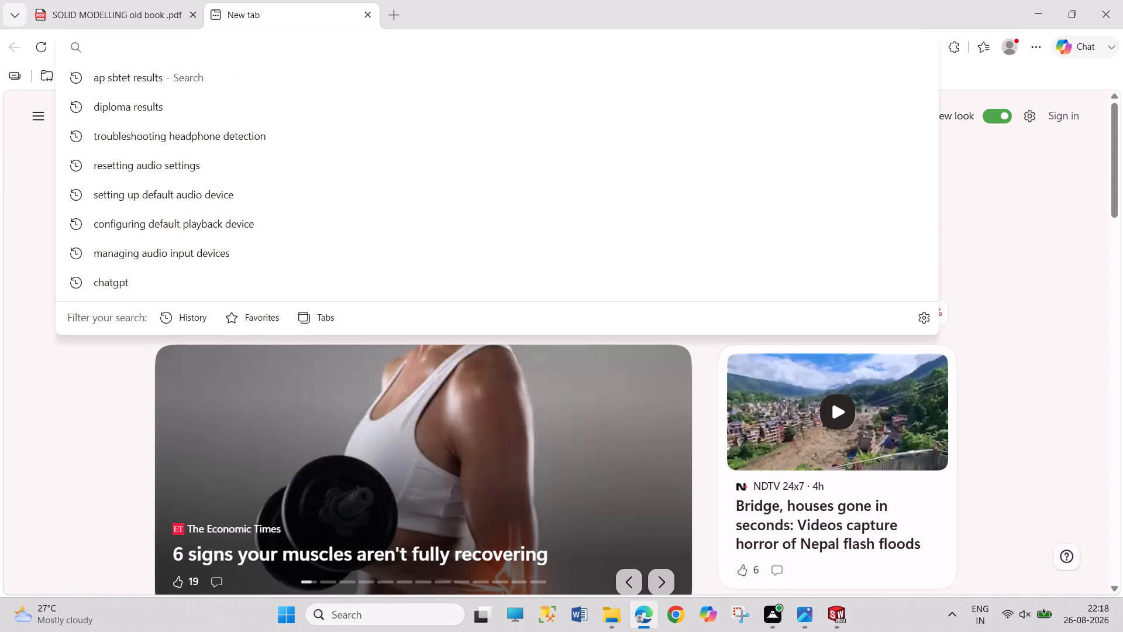
pyautogui.write('SURFACE')
pyautogui.press('space')
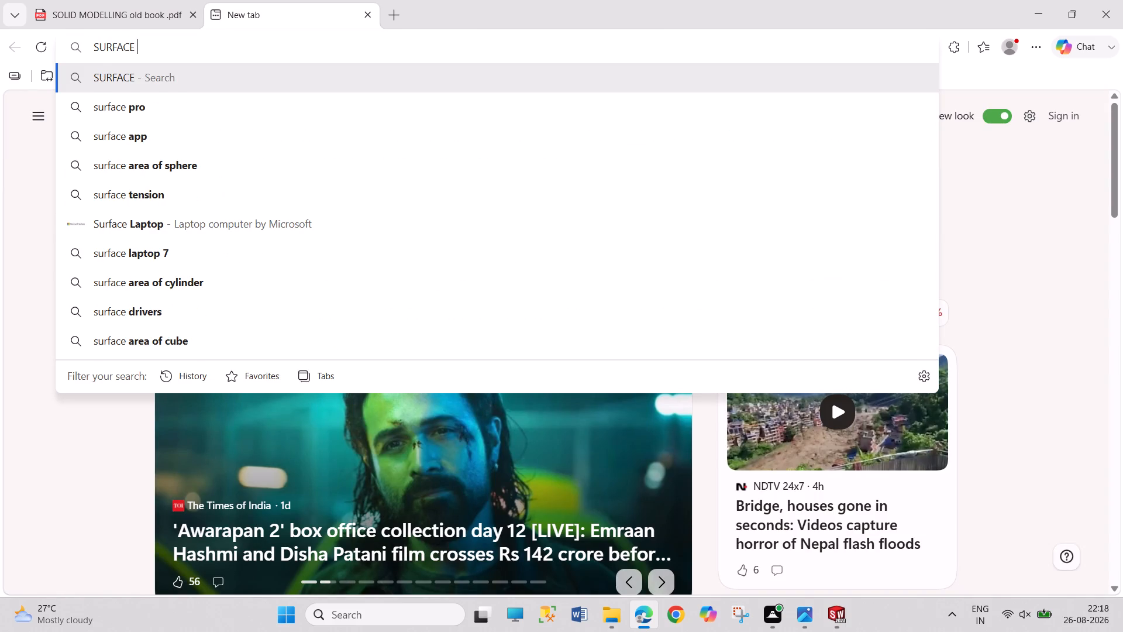
pyautogui.write('DESIGN IN SOLIDWO')
pyautogui.write('RKS')
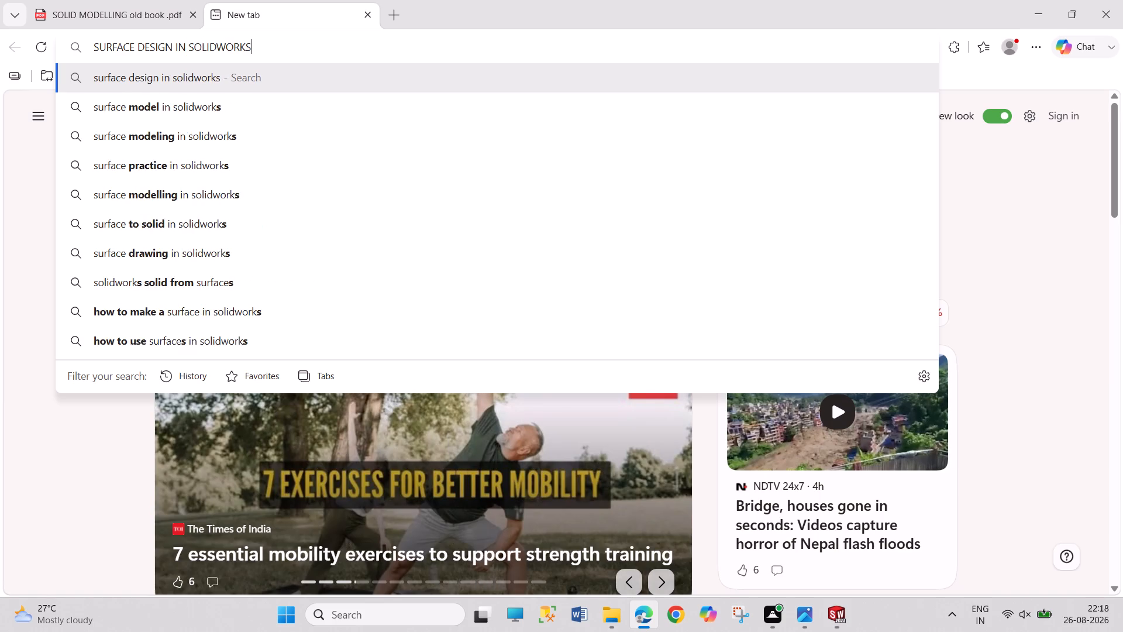
pyautogui.press('Return')
pyautogui.press('Return')
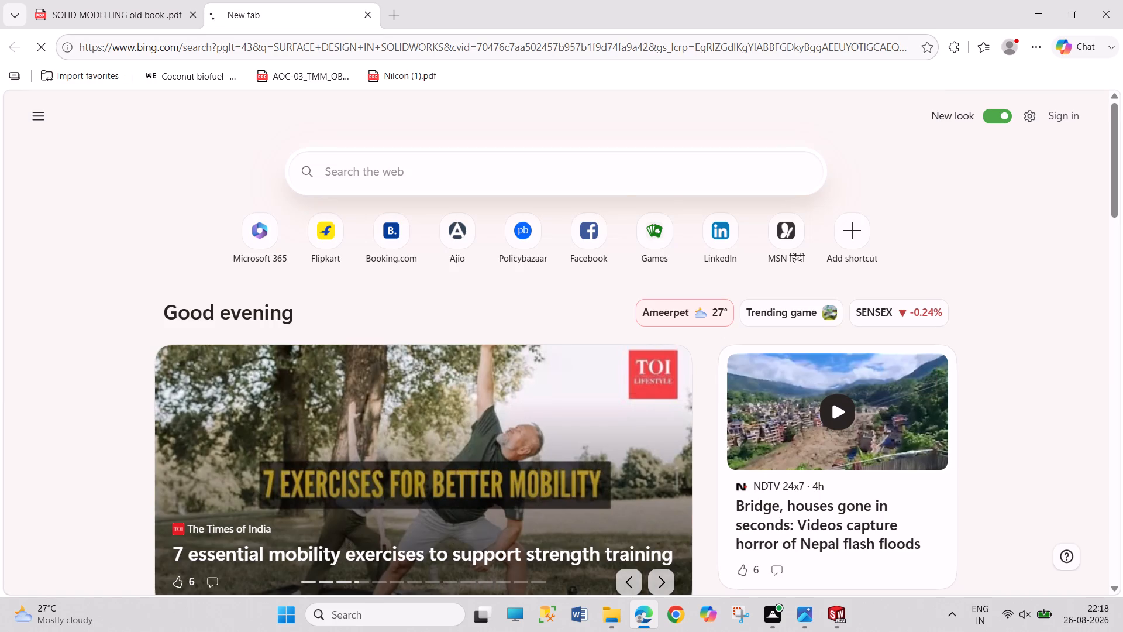
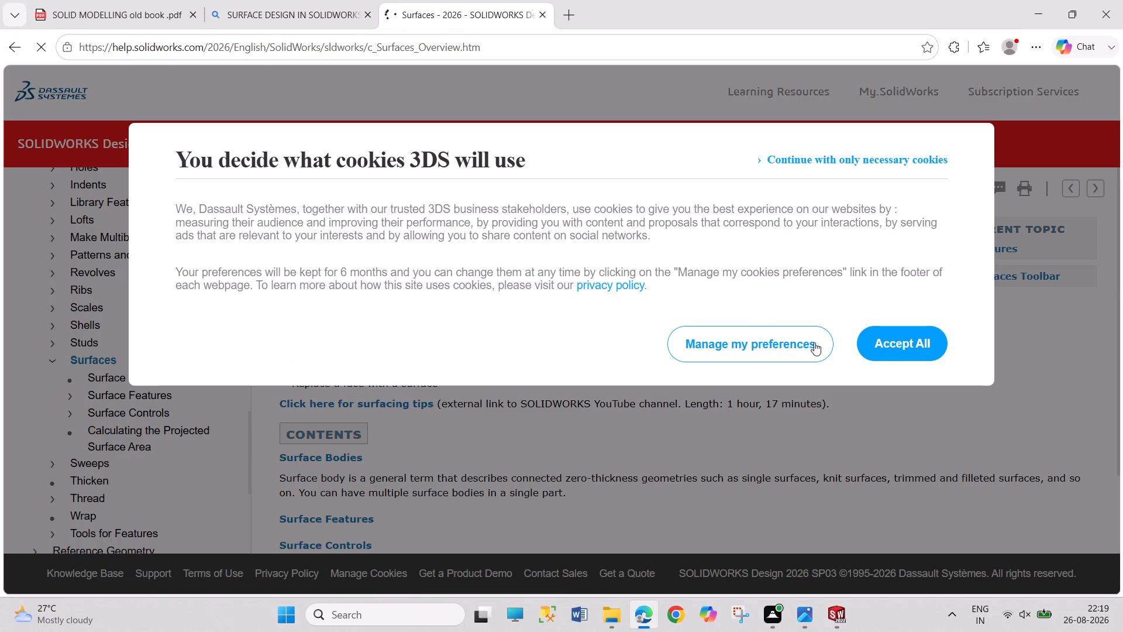
# Accept all cookies on the SOLIDWORKS Design Help 2026 Surfaces page.
pyautogui.click(886, 348)
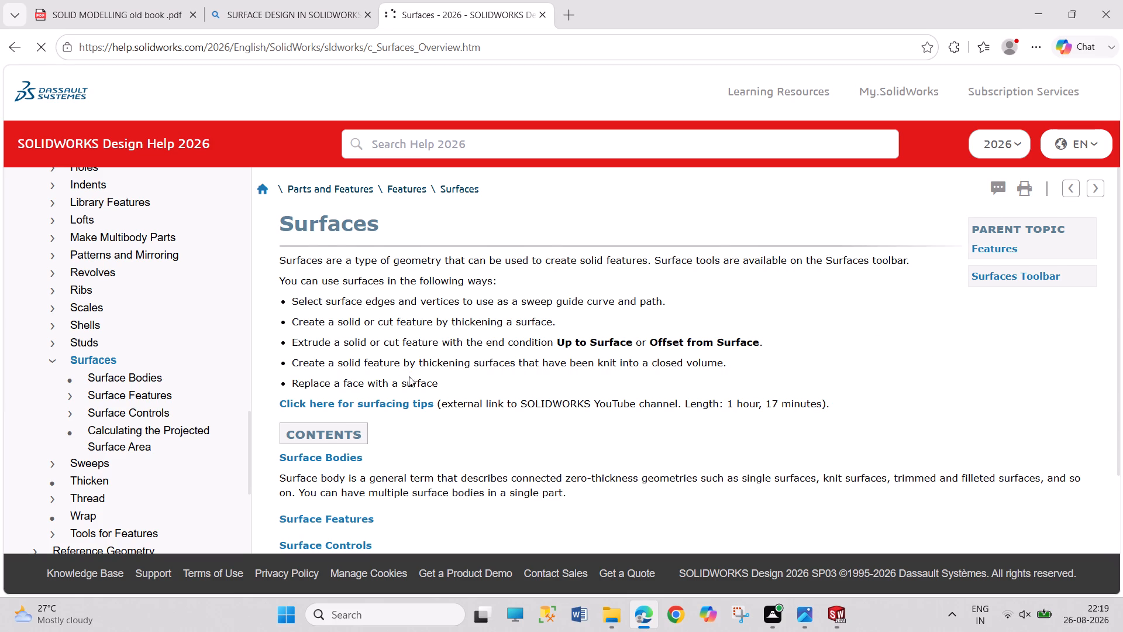
# Look through the Surfaces help page and the table of contents, and open the Surface Bodies topic under Surfaces.
pyautogui.scroll(-1, 407, 376)
pyautogui.scroll(7, 70, 326)
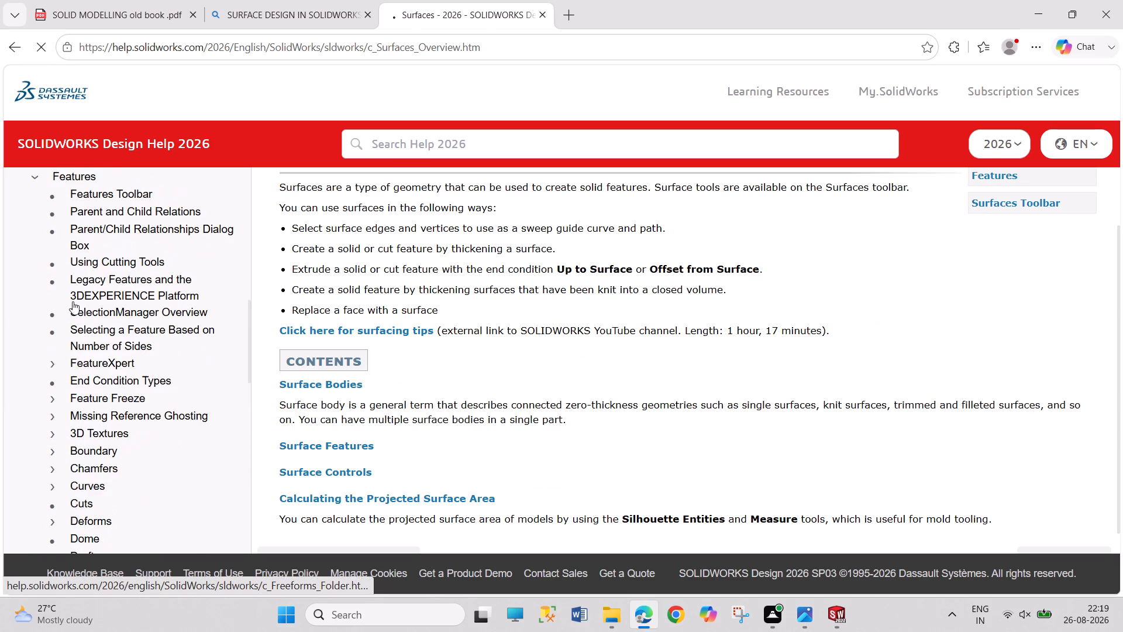
pyautogui.scroll(17, 74, 297)
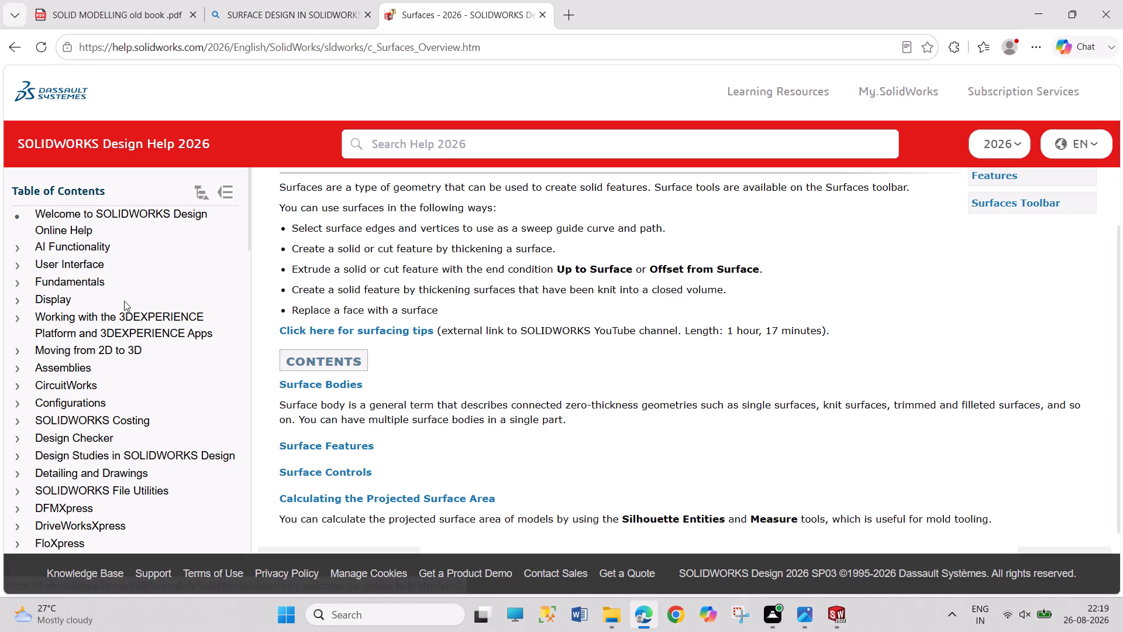
pyautogui.scroll(-6, 126, 307)
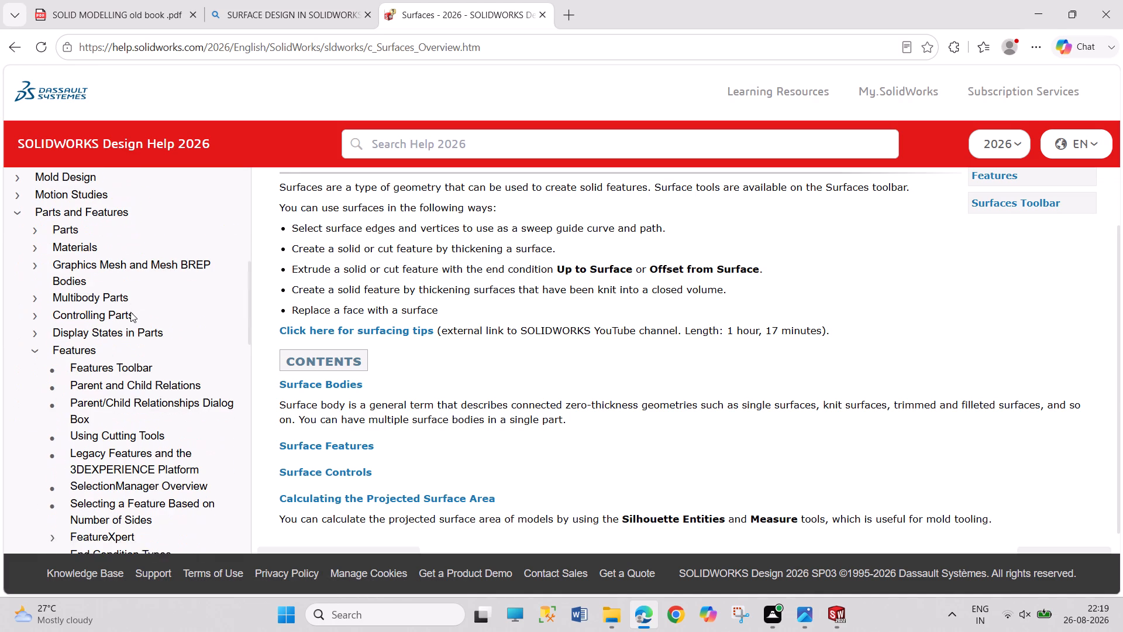
pyautogui.scroll(-8, 130, 312)
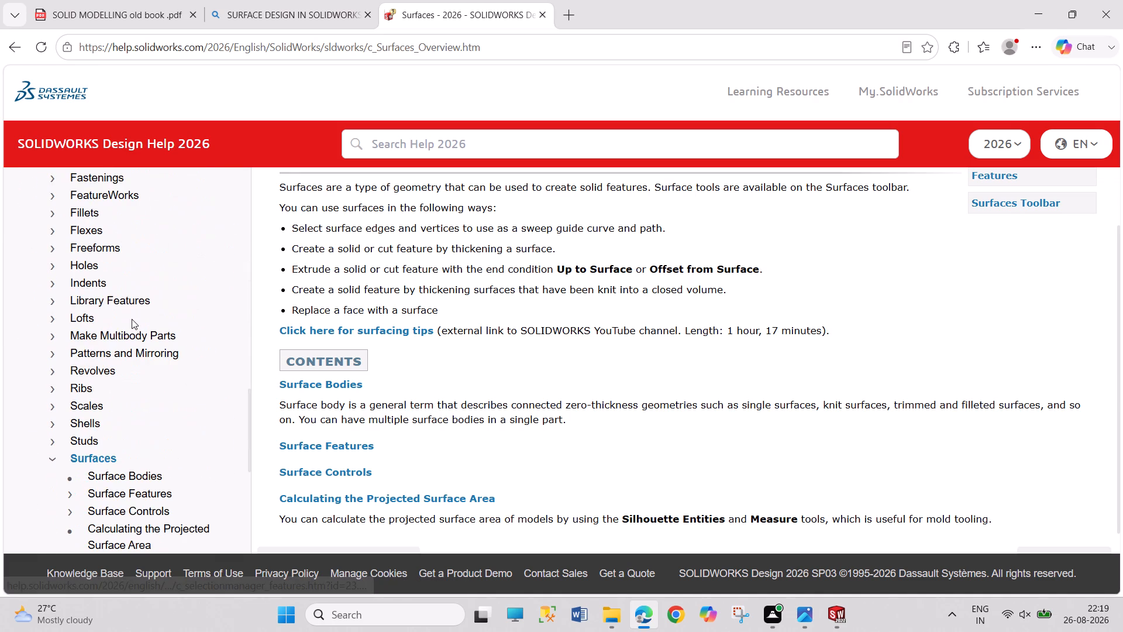
pyautogui.scroll(-2, 132, 319)
pyautogui.click(106, 331)
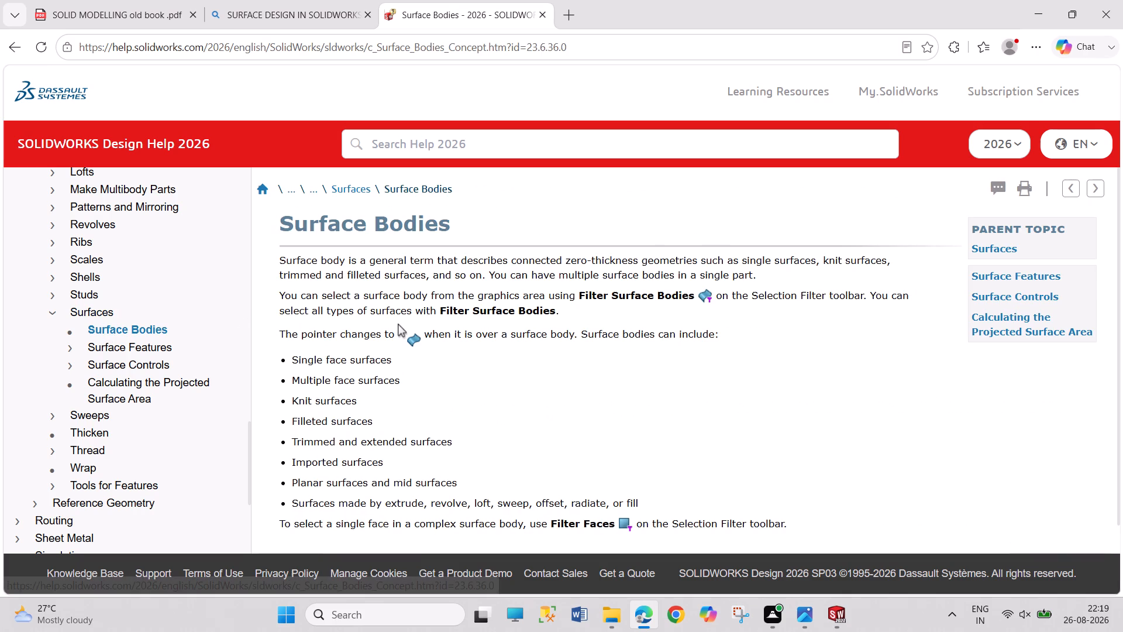
# Copy the opening paragraph of the Surface Bodies topic, which defines the term surface body.
pyautogui.moveTo(284, 260); pyautogui.dragTo(385, 272)
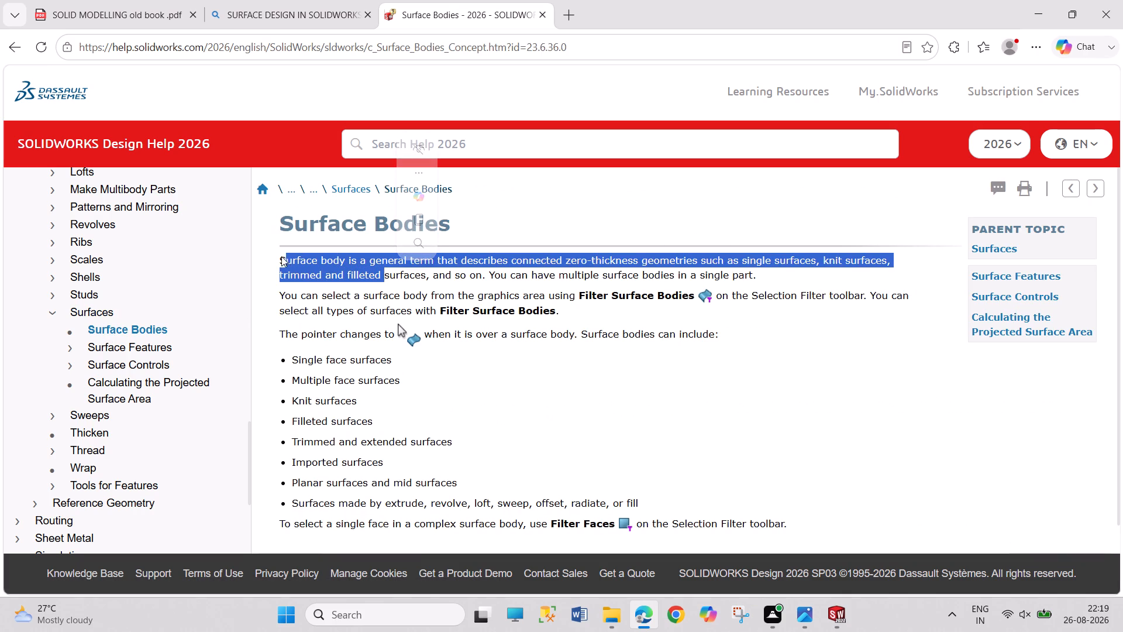
pyautogui.moveTo(280, 256); pyautogui.dragTo(762, 269)
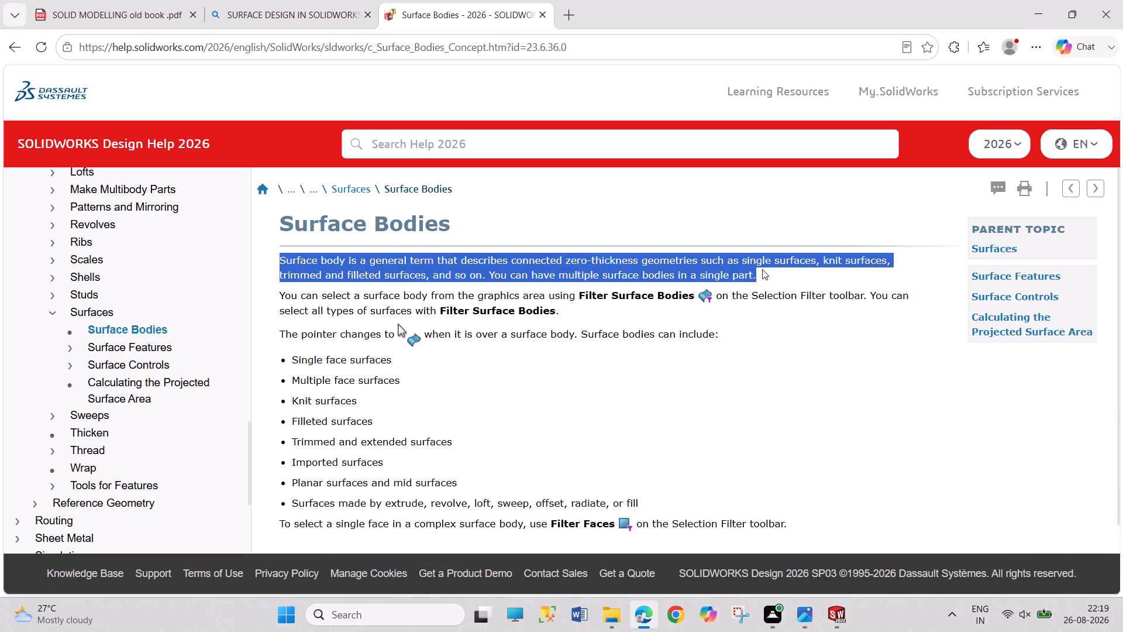
pyautogui.moveTo(762, 269); pyautogui.dragTo(768, 270)
pyautogui.hotkey('ctrl', 'c')
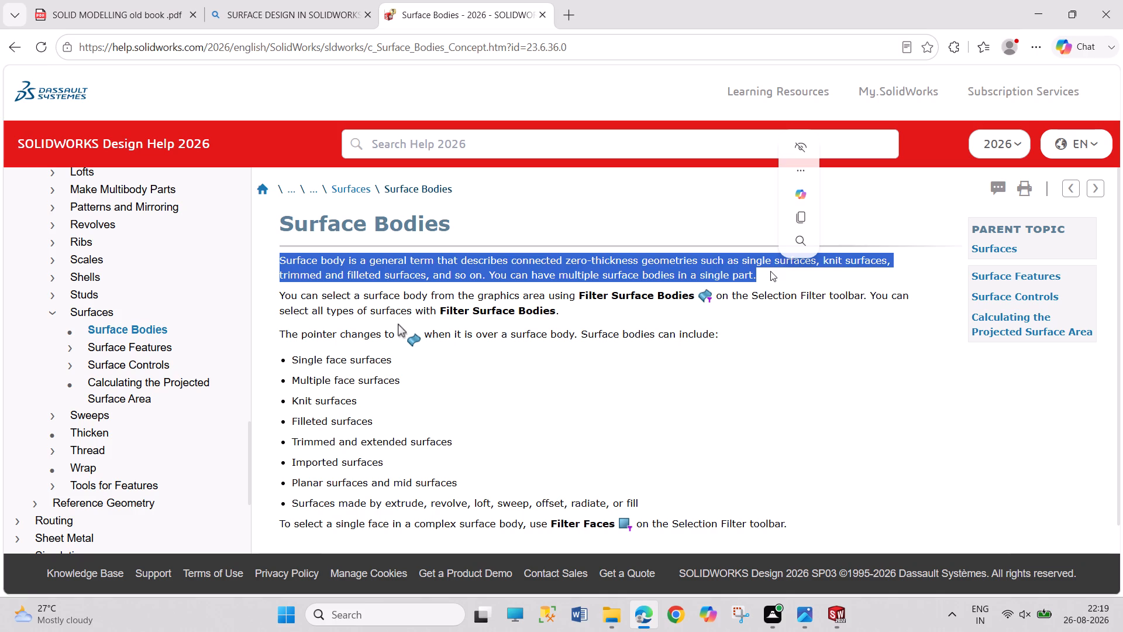
pyautogui.click(777, 335)
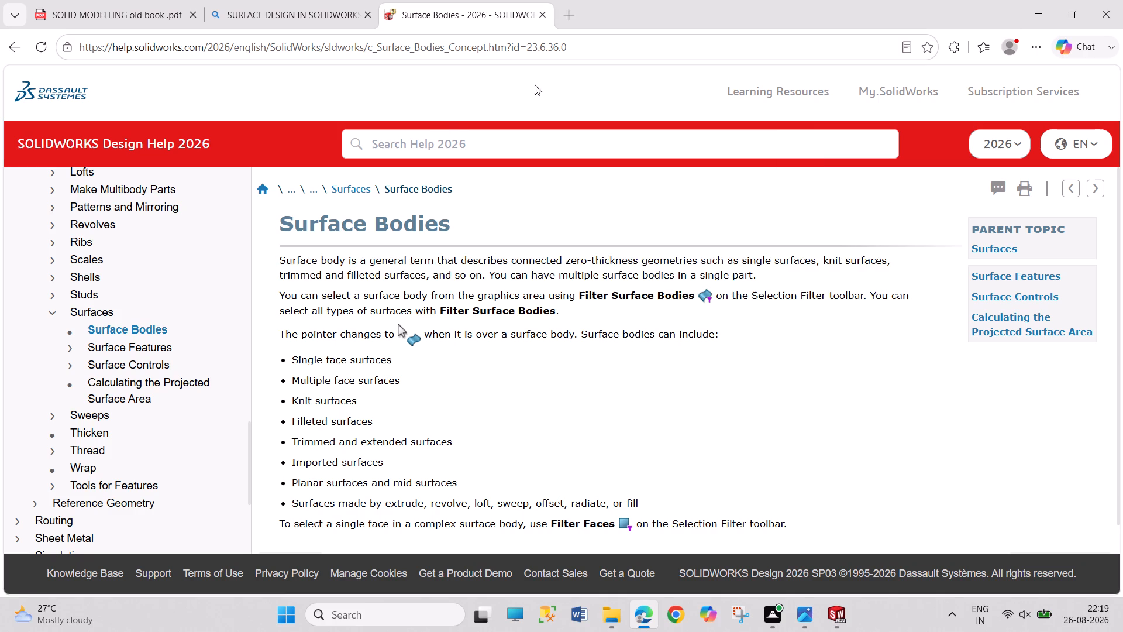
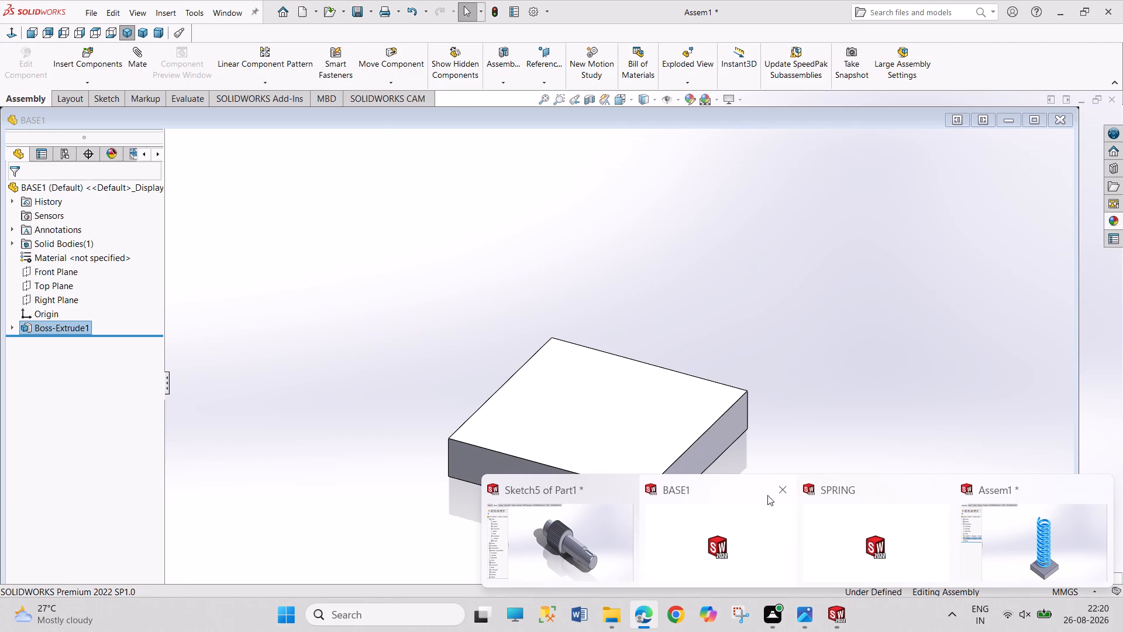
# Close the BASE1 and SPRING part windows and the Assem1 assembly, leaving the toothed shaft Part1 open.
pyautogui.click(780, 490)
pyautogui.click(940, 485)
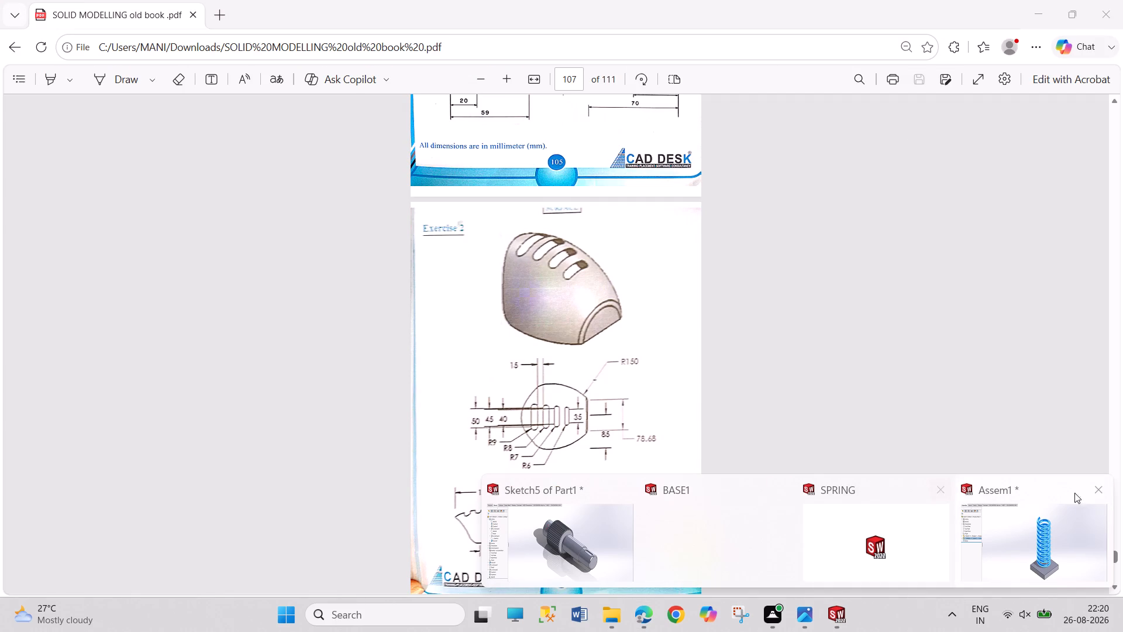
pyautogui.click(1056, 531)
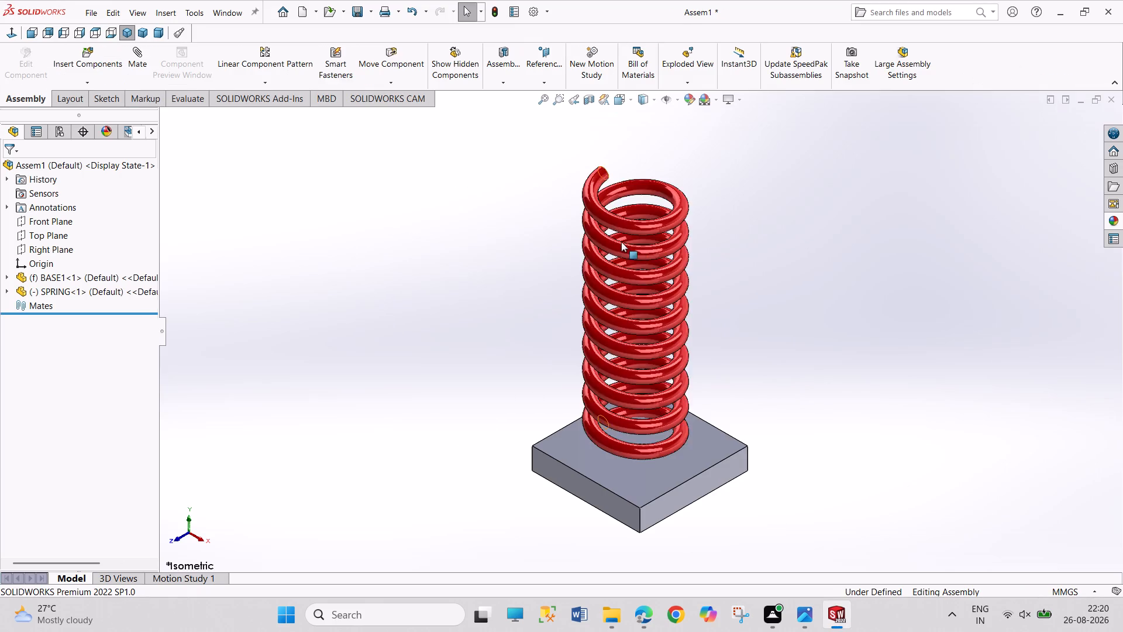
pyautogui.click(1115, 97)
pyautogui.click(604, 329)
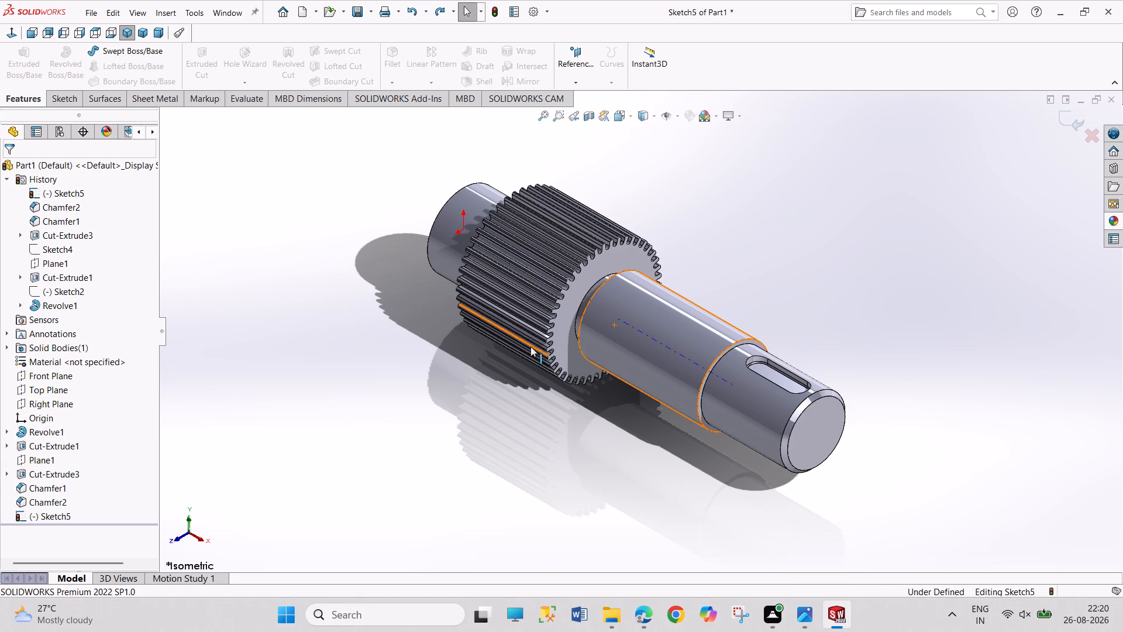
# Examine the toothed shaft in Part1 from several sides, including both shaft ends, the gear teeth and the keyway slot.
pyautogui.moveTo(469, 373); pyautogui.dragTo(522, 434)
pyautogui.moveTo(508, 413); pyautogui.dragTo(563, 454)
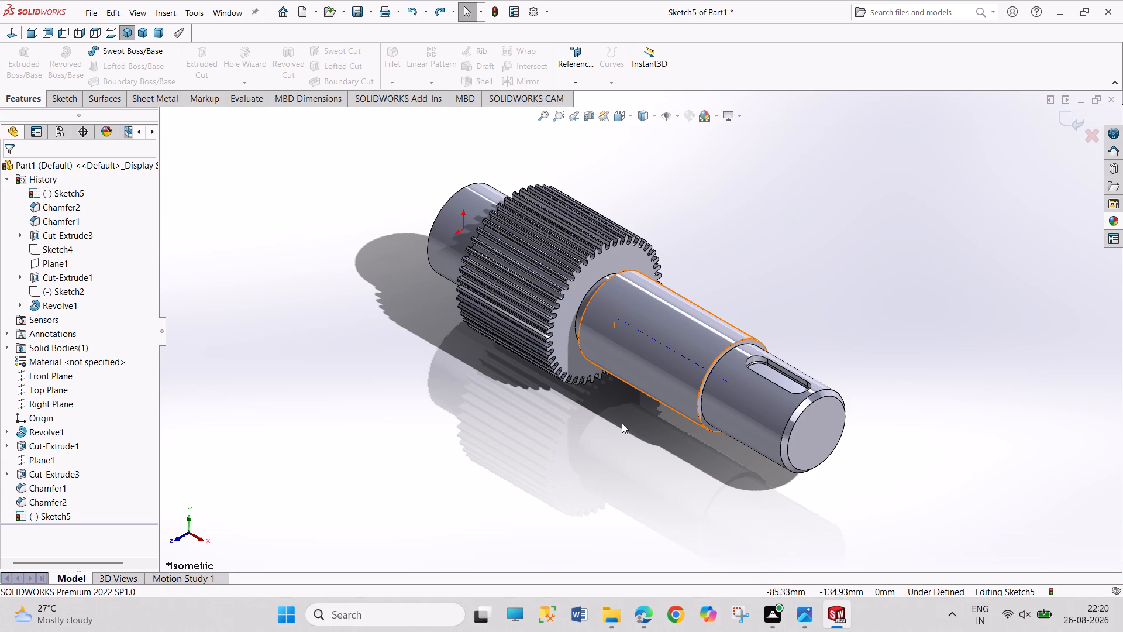
pyautogui.click(528, 426)
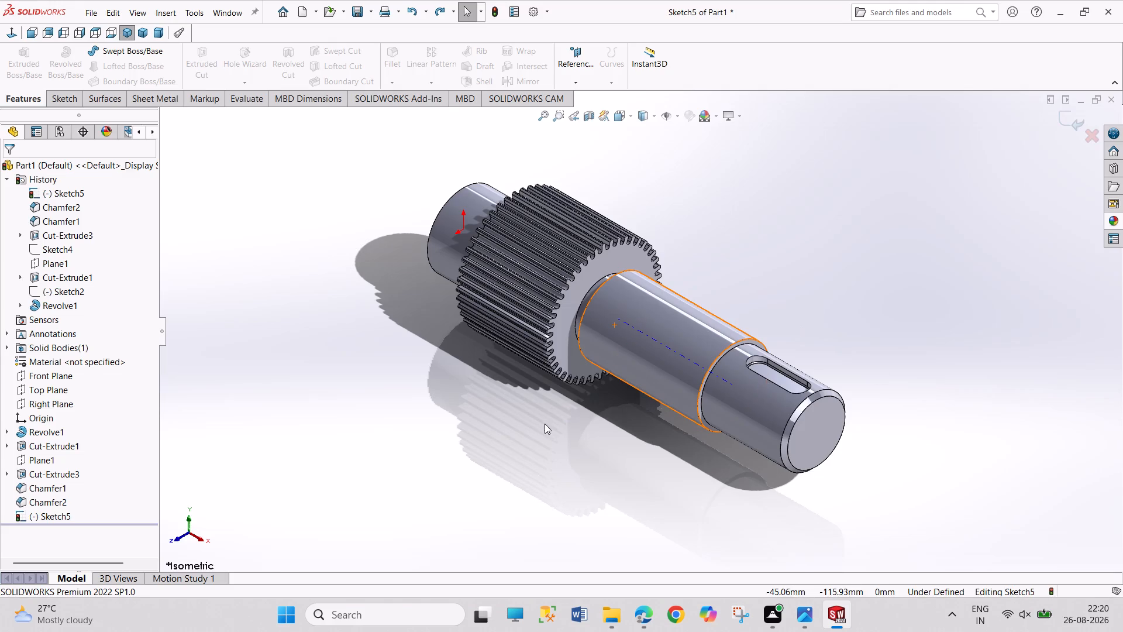
pyautogui.moveTo(545, 424); pyautogui.dragTo(738, 436, button='middle')
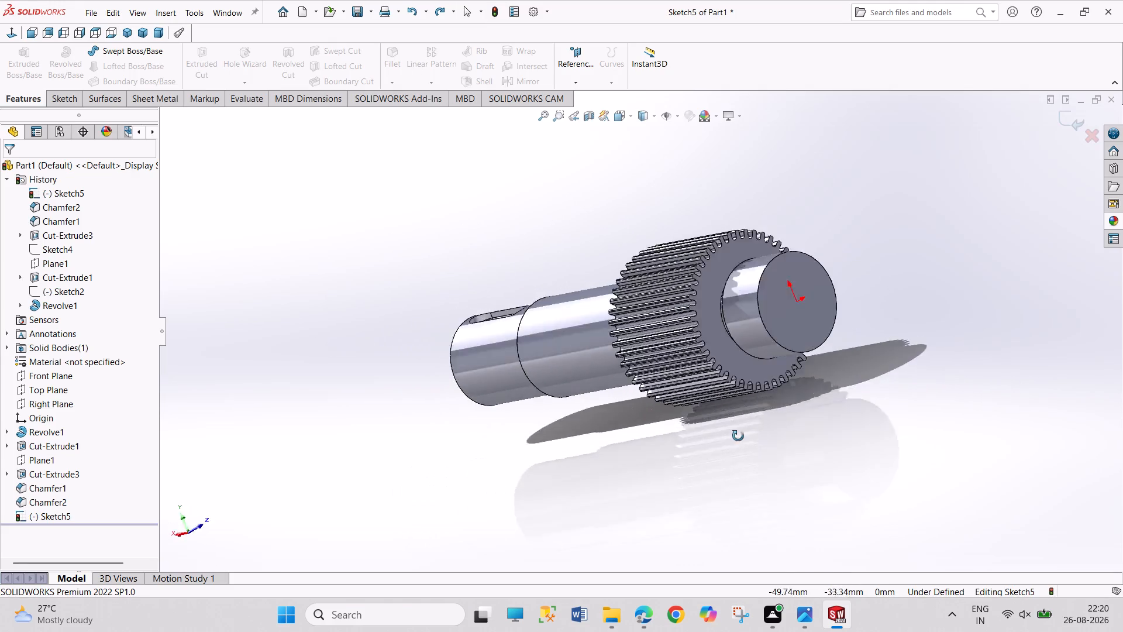
pyautogui.moveTo(738, 436); pyautogui.dragTo(490, 578, button='middle')
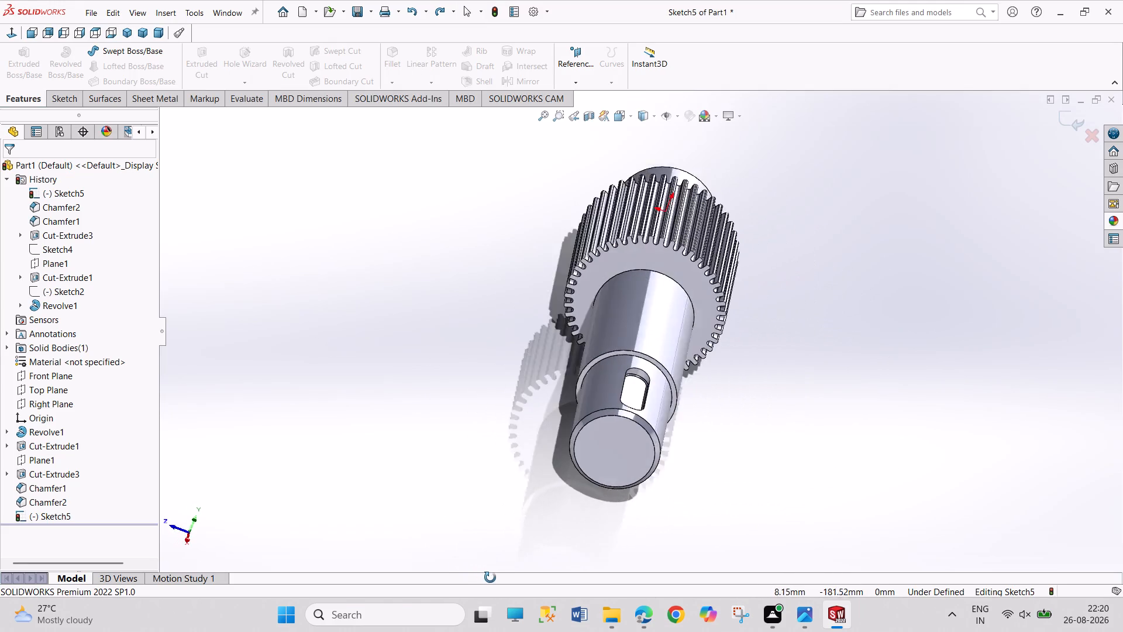
pyautogui.moveTo(490, 578); pyautogui.dragTo(442, 568, button='middle')
pyautogui.moveTo(483, 379); pyautogui.dragTo(470, 463, button='middle')
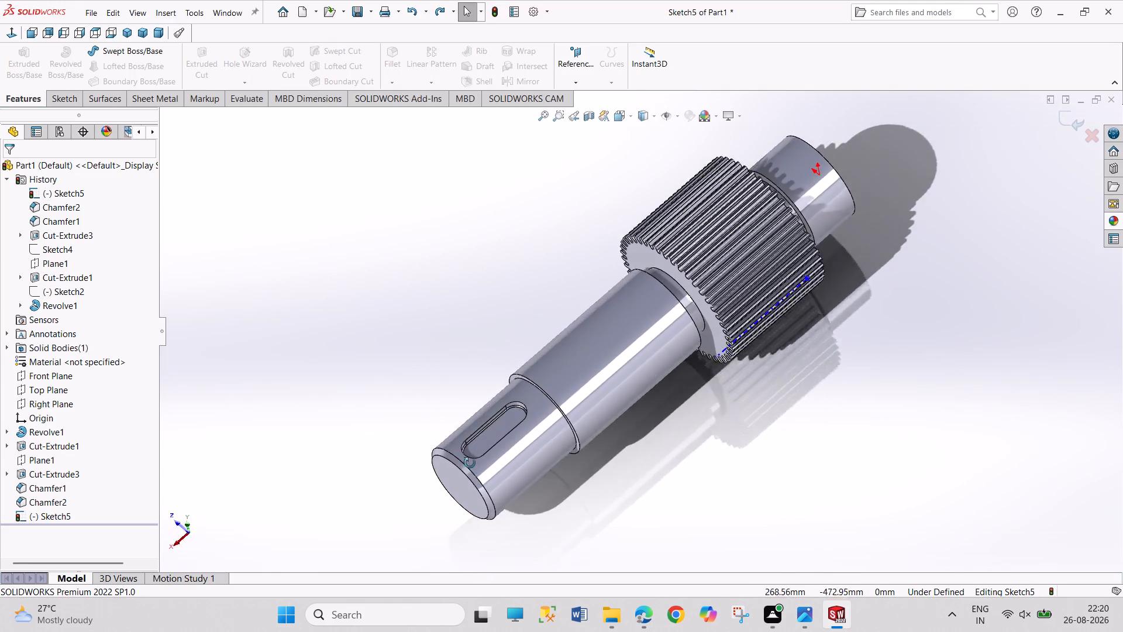
pyautogui.moveTo(470, 463); pyautogui.dragTo(483, 492, button='middle')
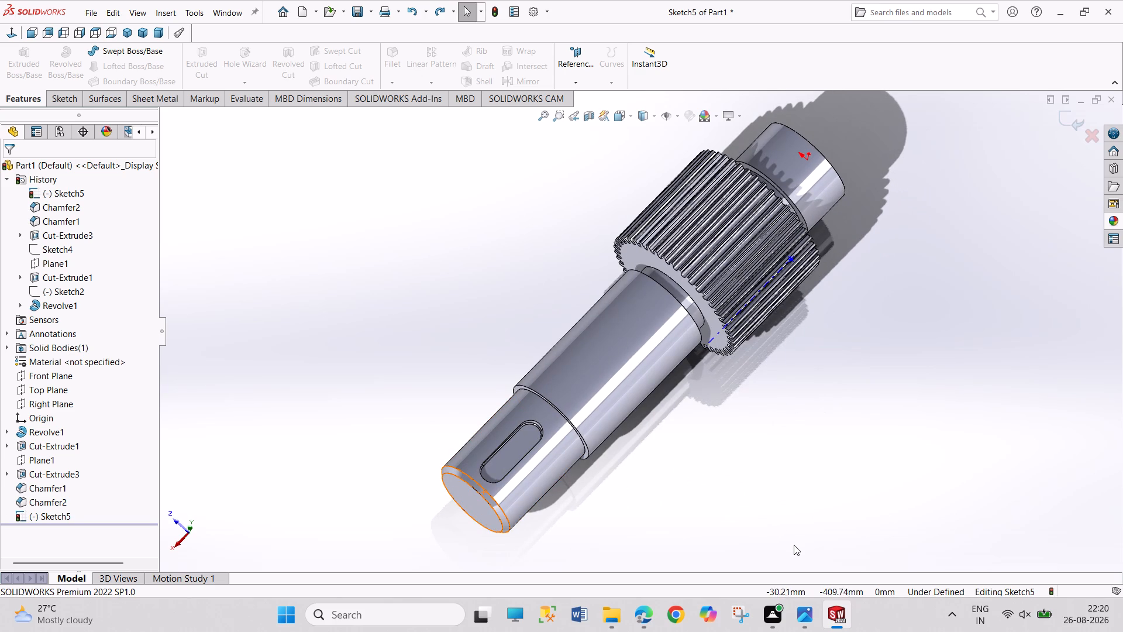